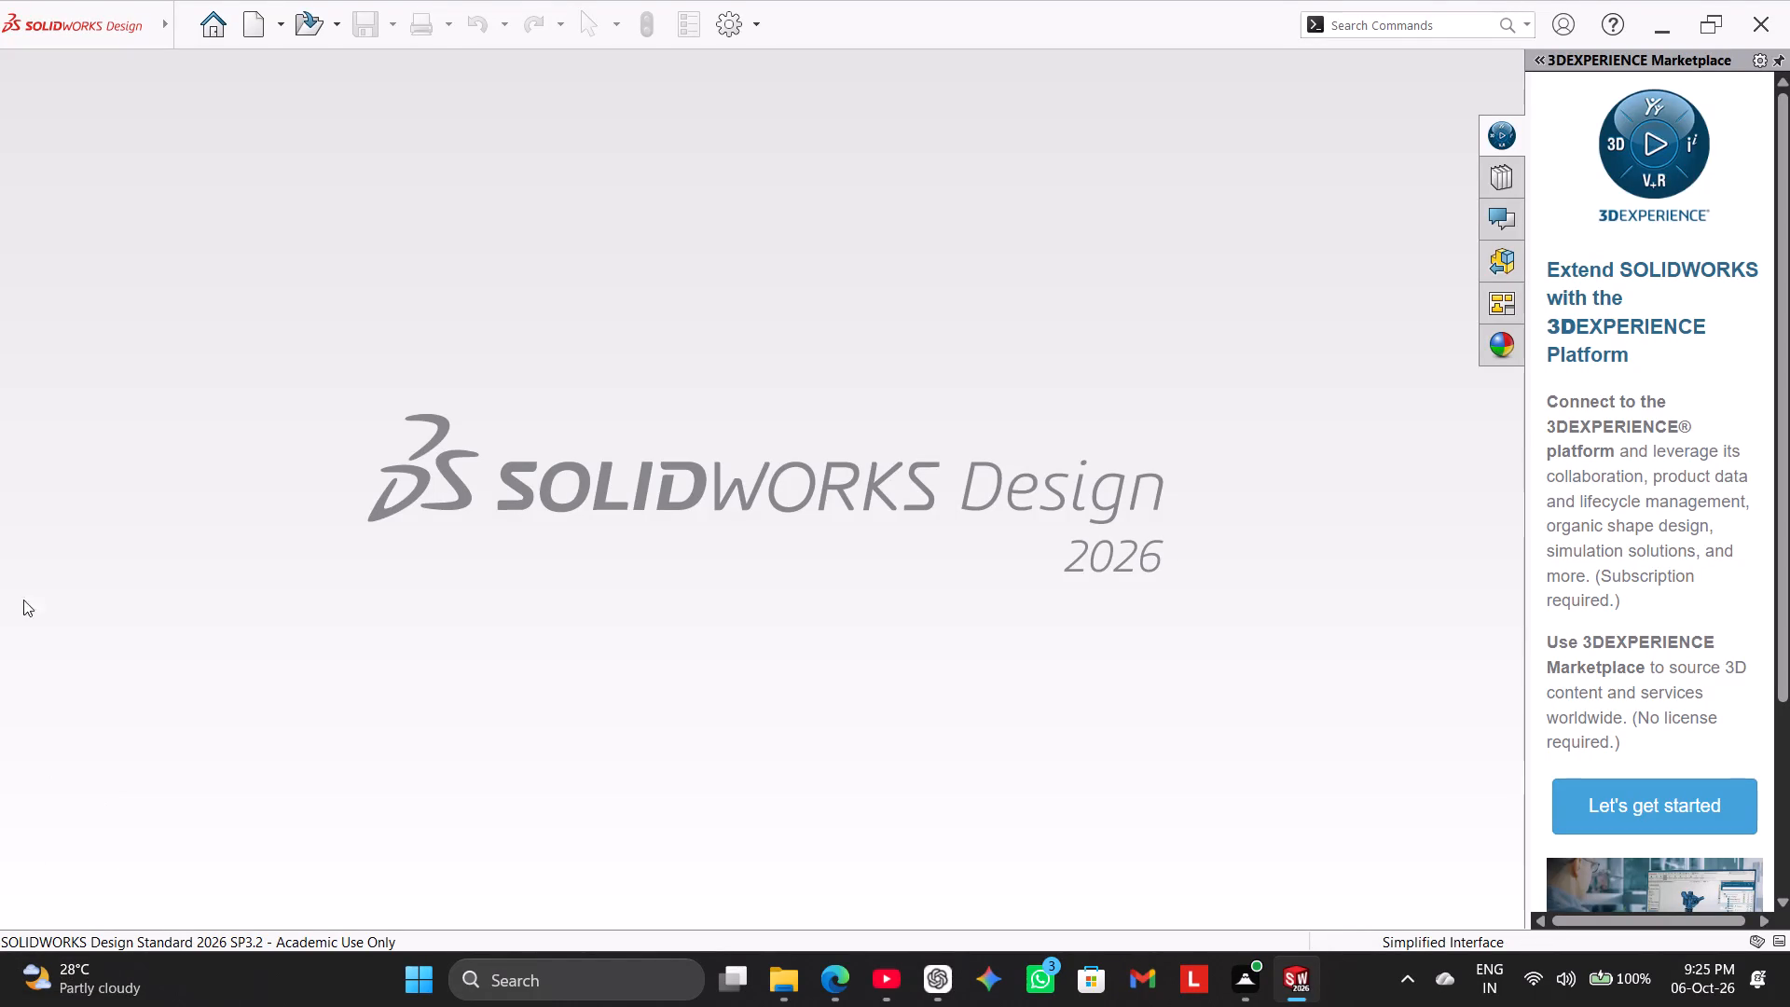
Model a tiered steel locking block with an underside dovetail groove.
Create a new part document.
{"action": "left_click", "coordinate": [241, 29]}
{"action": "left_click", "coordinate": [463, 453]}
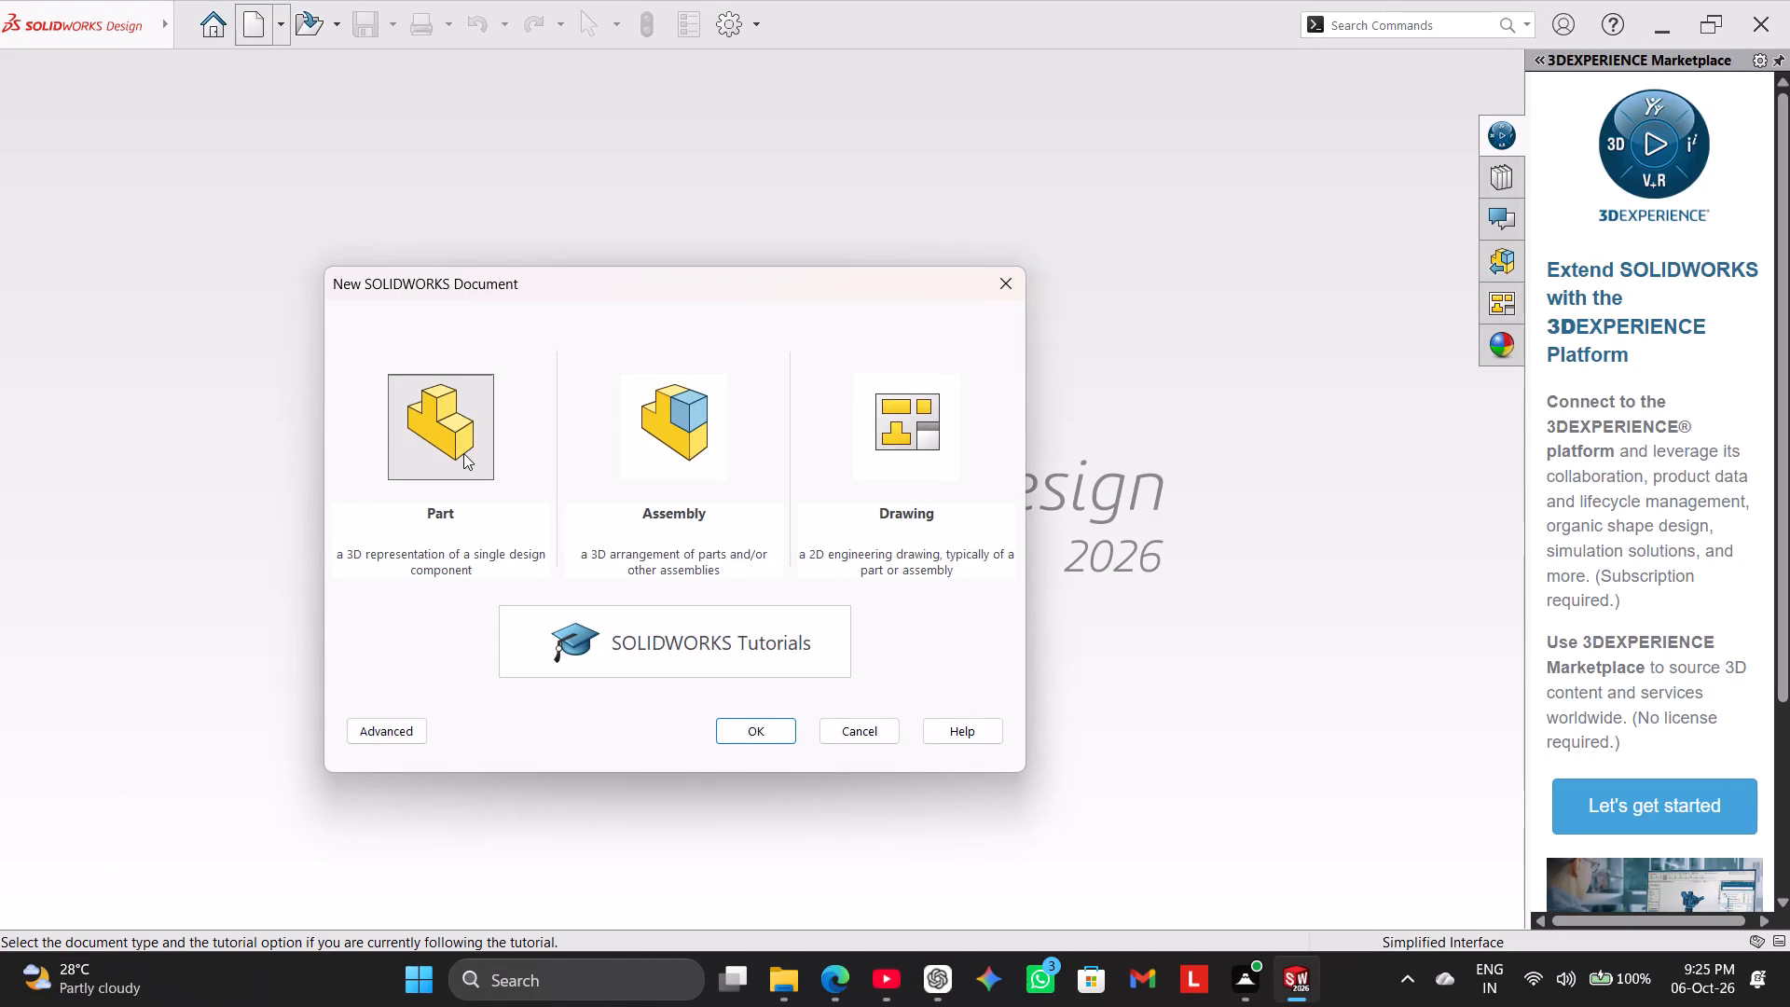
{"action": "left_click", "coordinate": [726, 733]}
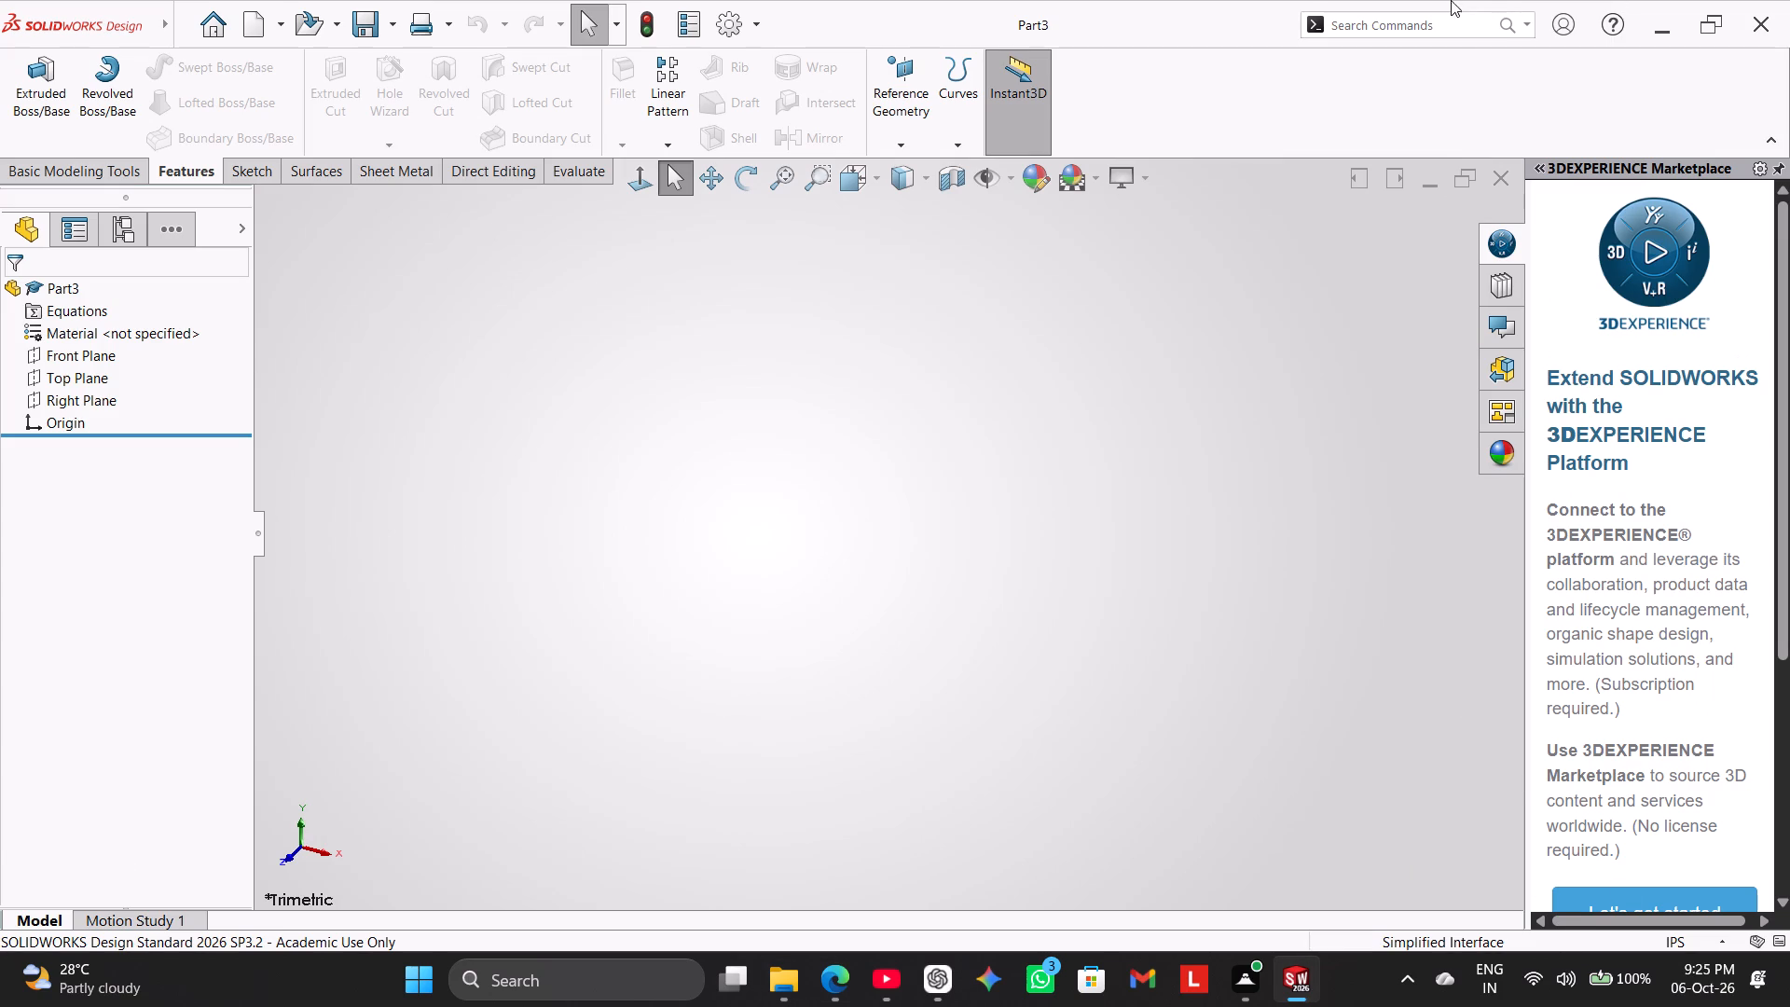
Set the document units to MMGS (millimeter, gram, second).
{"action": "left_click", "coordinate": [1694, 943]}
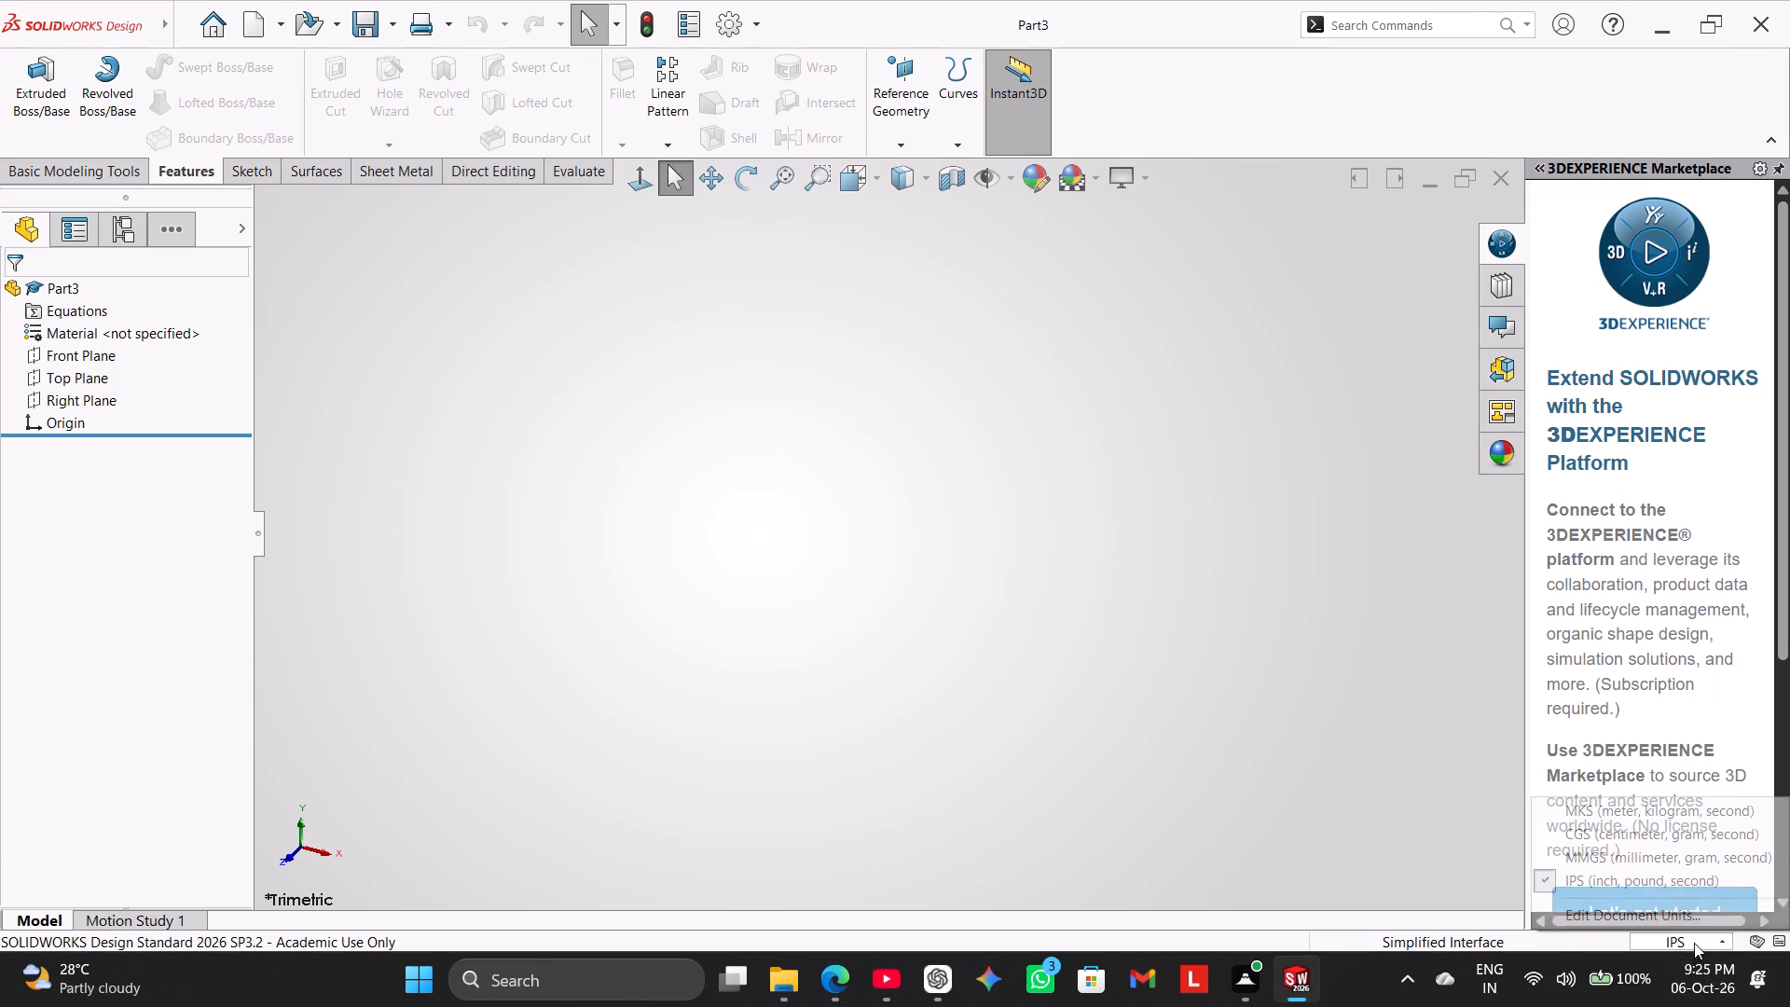
{"action": "left_click", "coordinate": [1620, 858]}
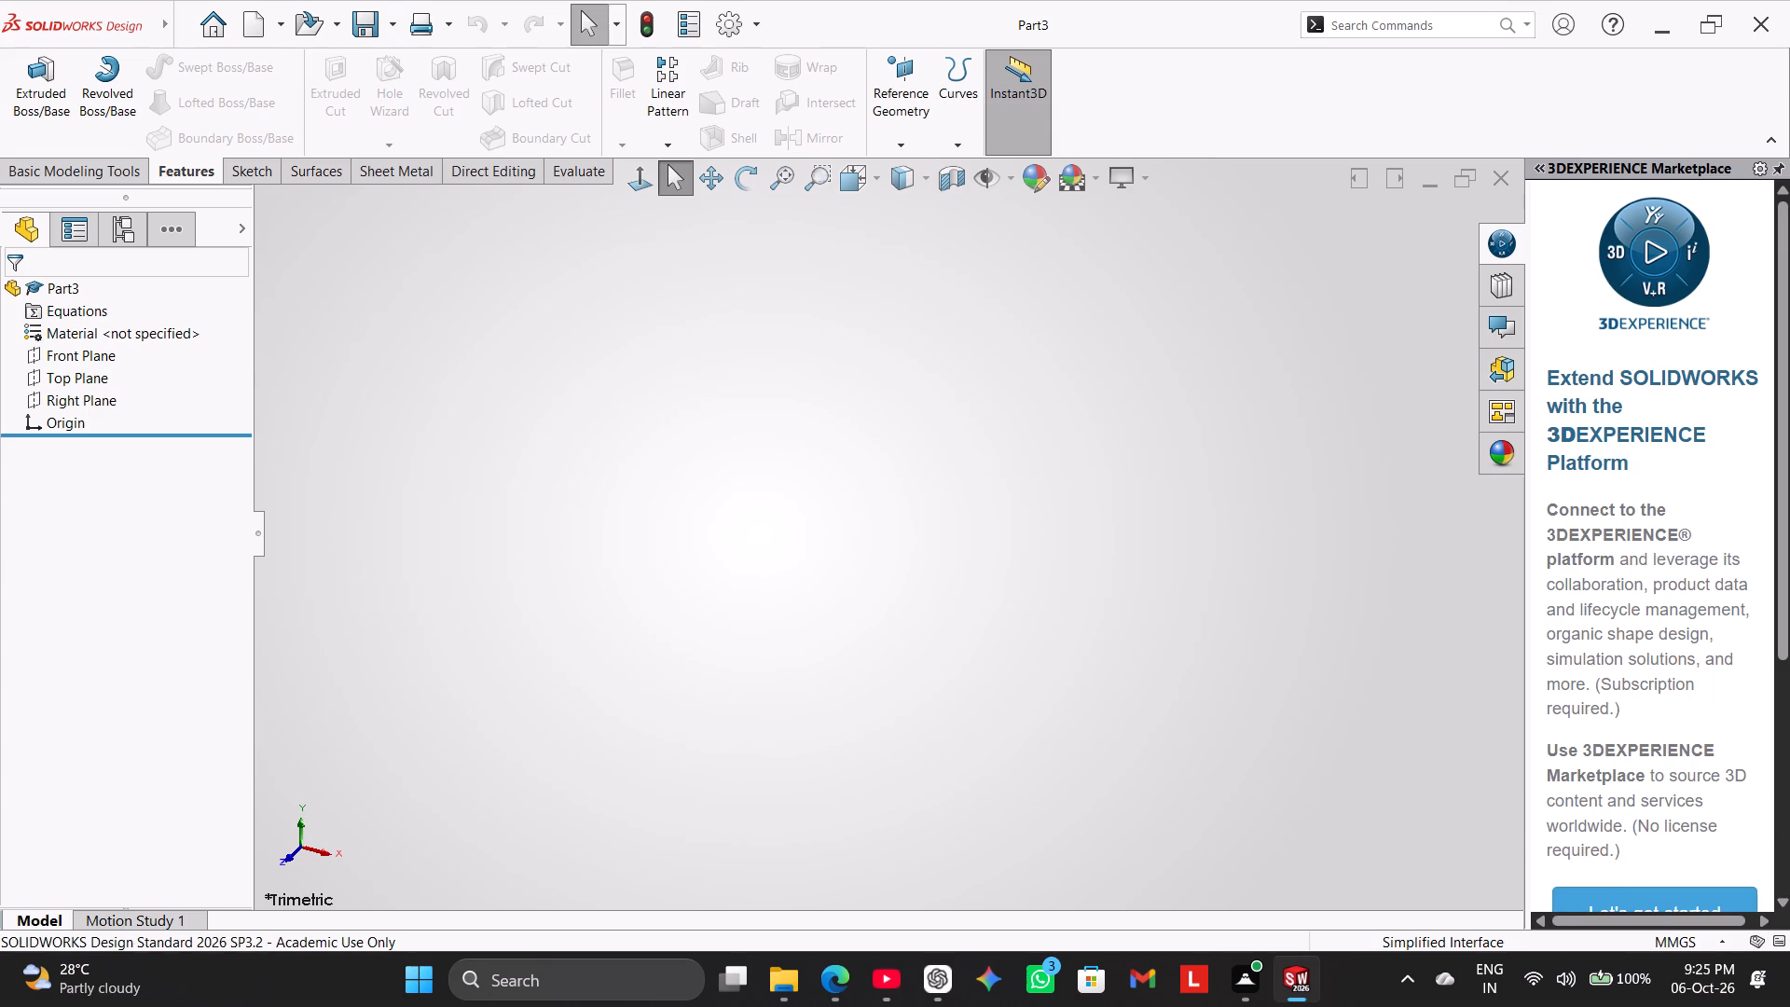
Change the scene to a plain white background.
{"action": "left_click", "coordinate": [1075, 185]}
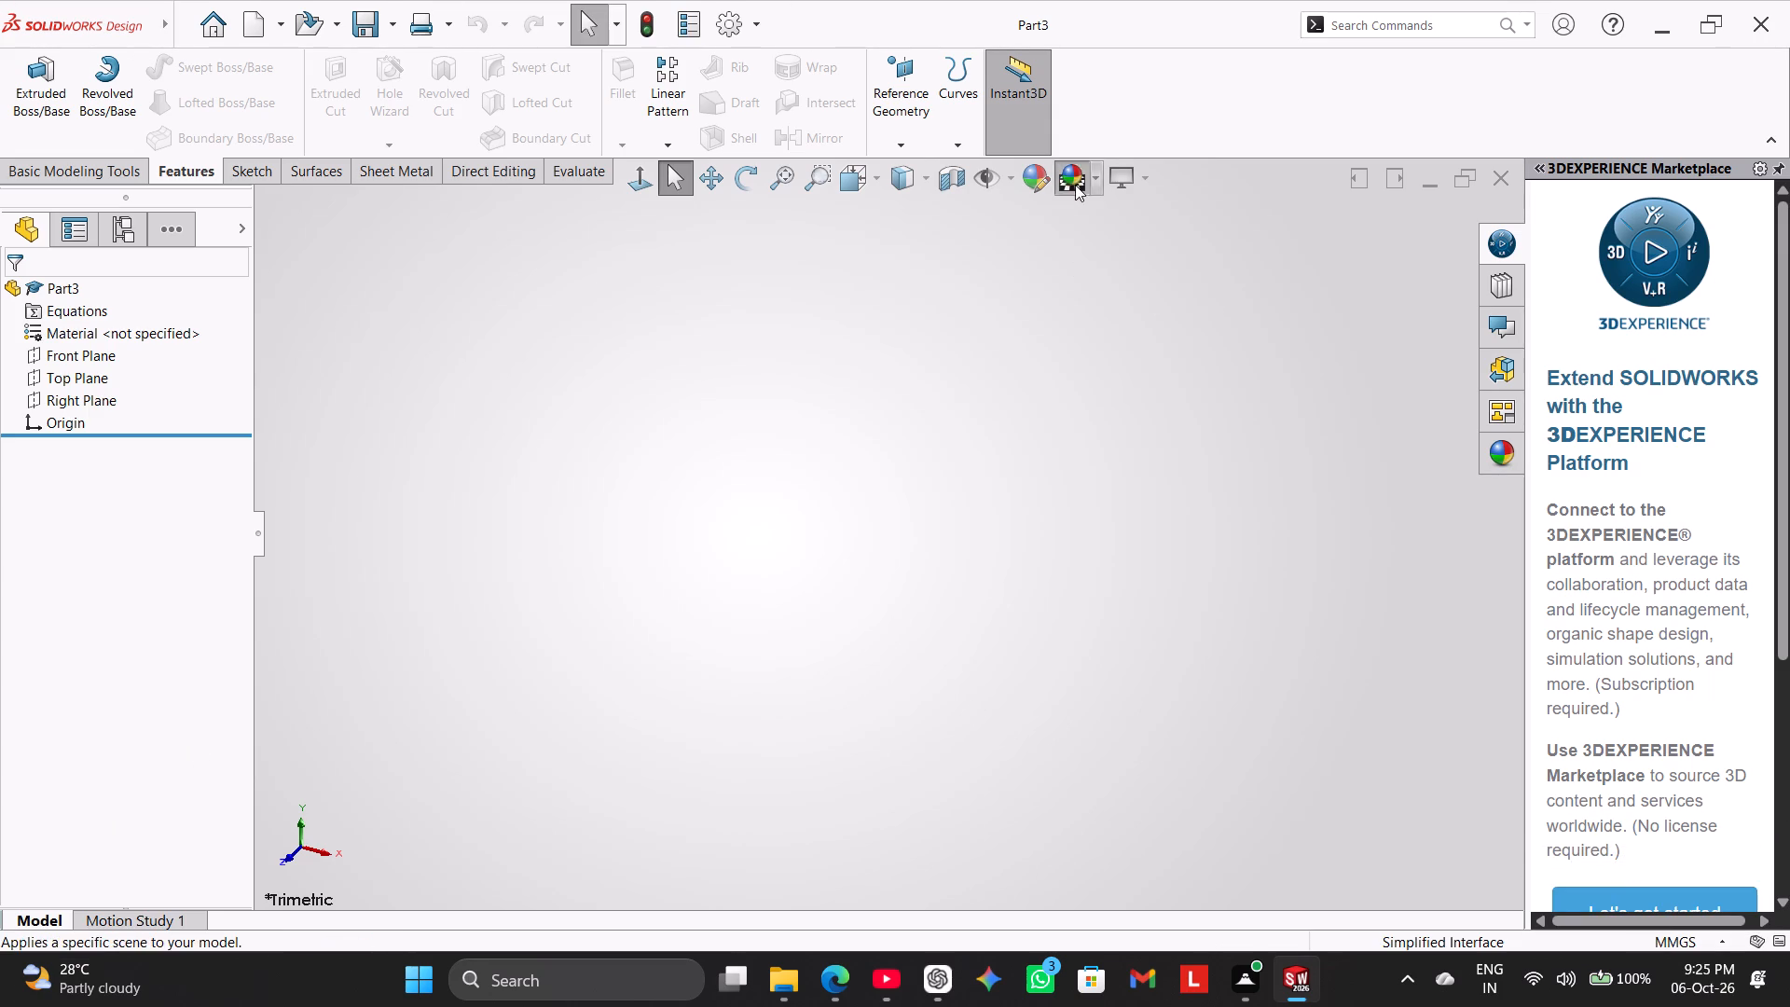
{"action": "left_click", "coordinate": [1074, 187]}
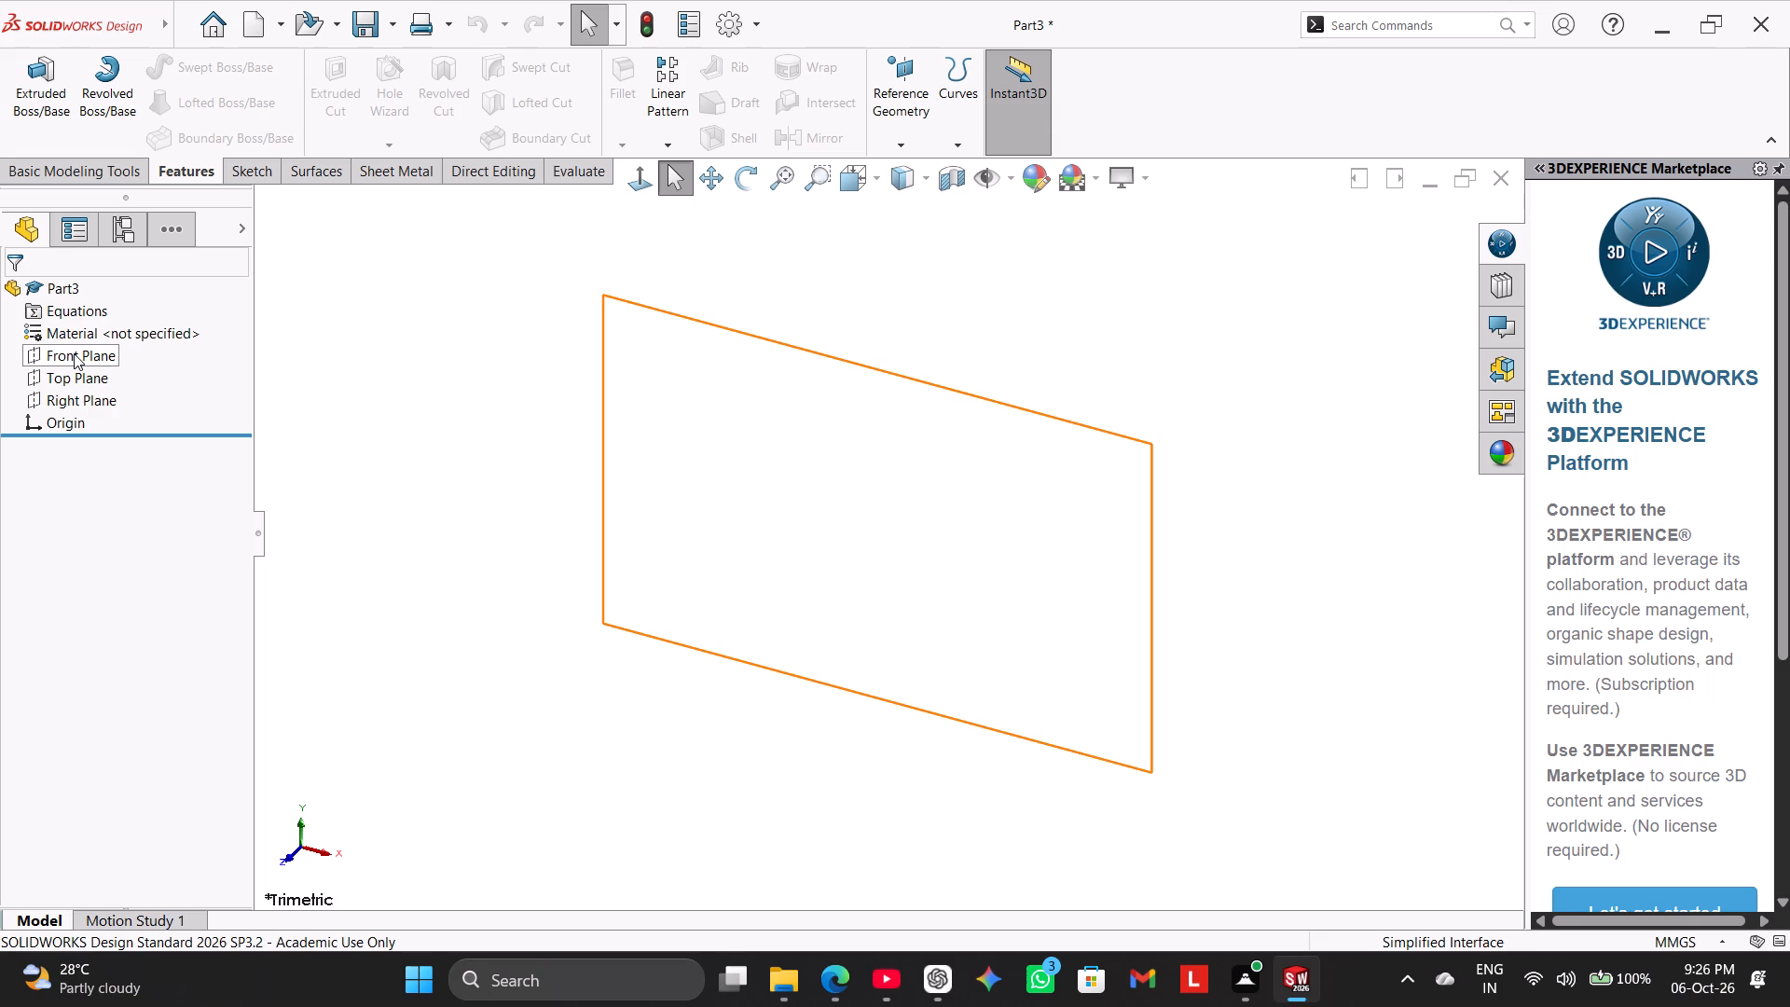
Start a new sketch on the Right Plane.
{"action": "left_click", "coordinate": [81, 393]}
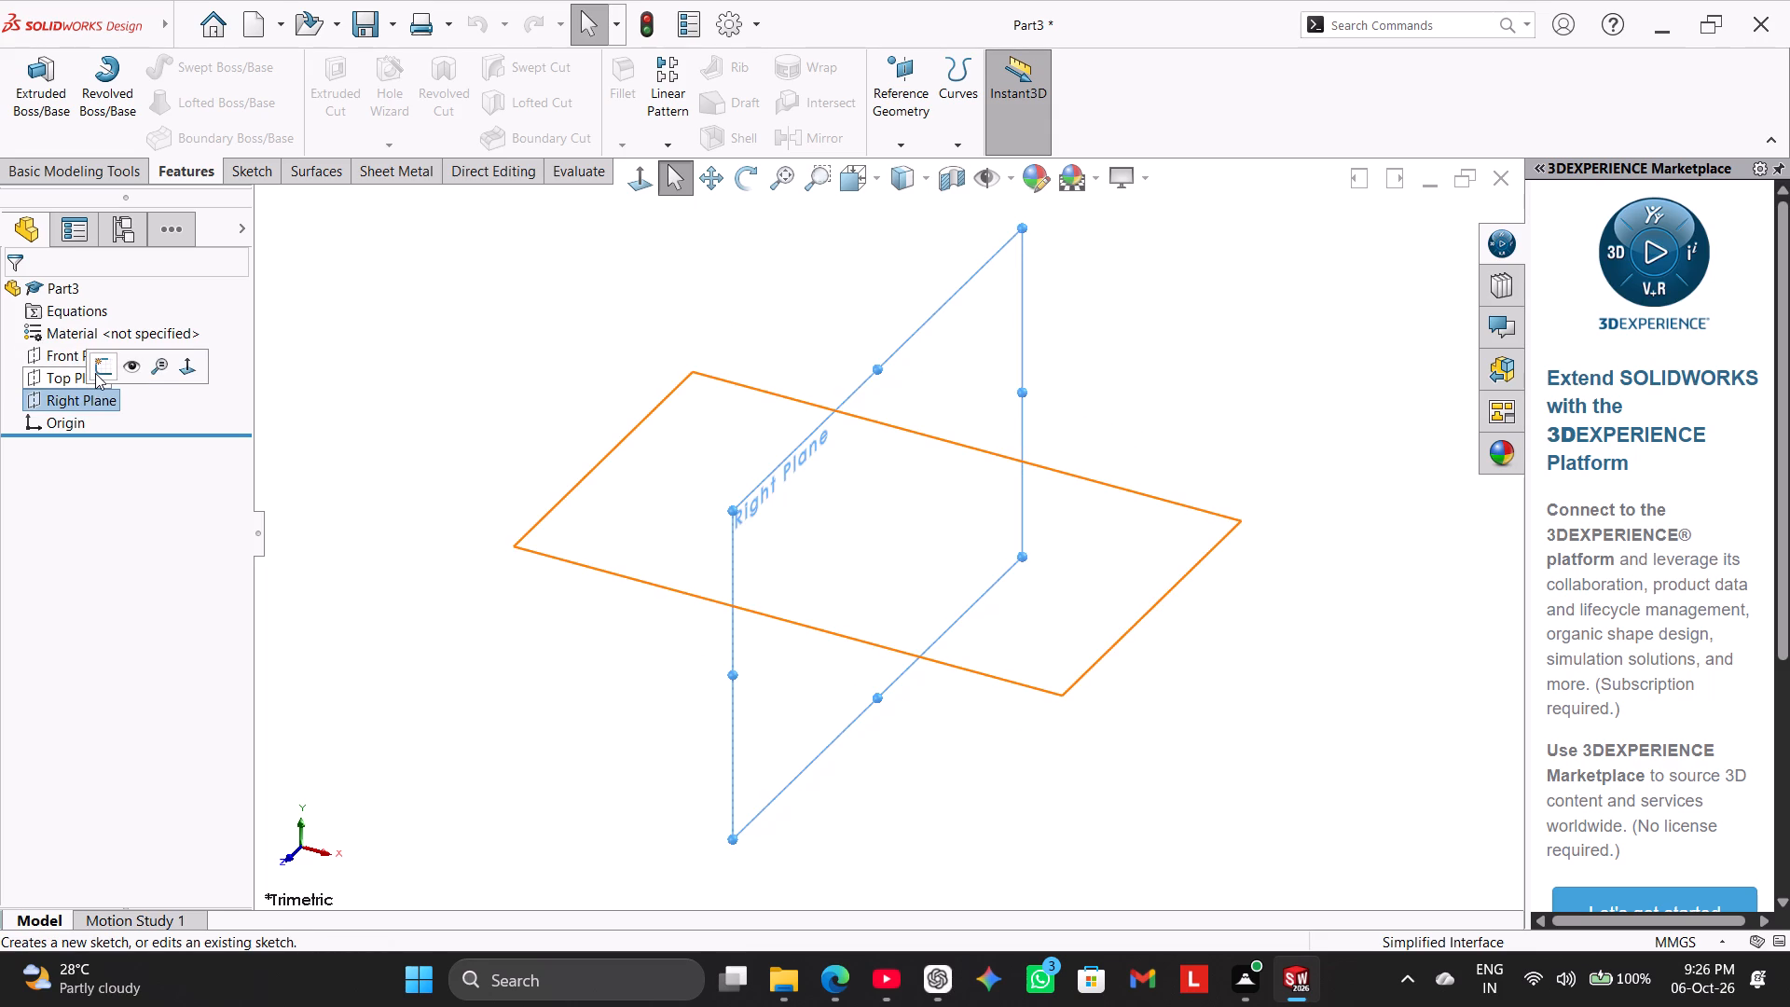
{"action": "left_click", "coordinate": [97, 372]}
{"action": "left_click_drag", "start_coordinate": [209, 375], "coordinate": [209, 358]}
{"action": "left_click", "coordinate": [309, 349]}
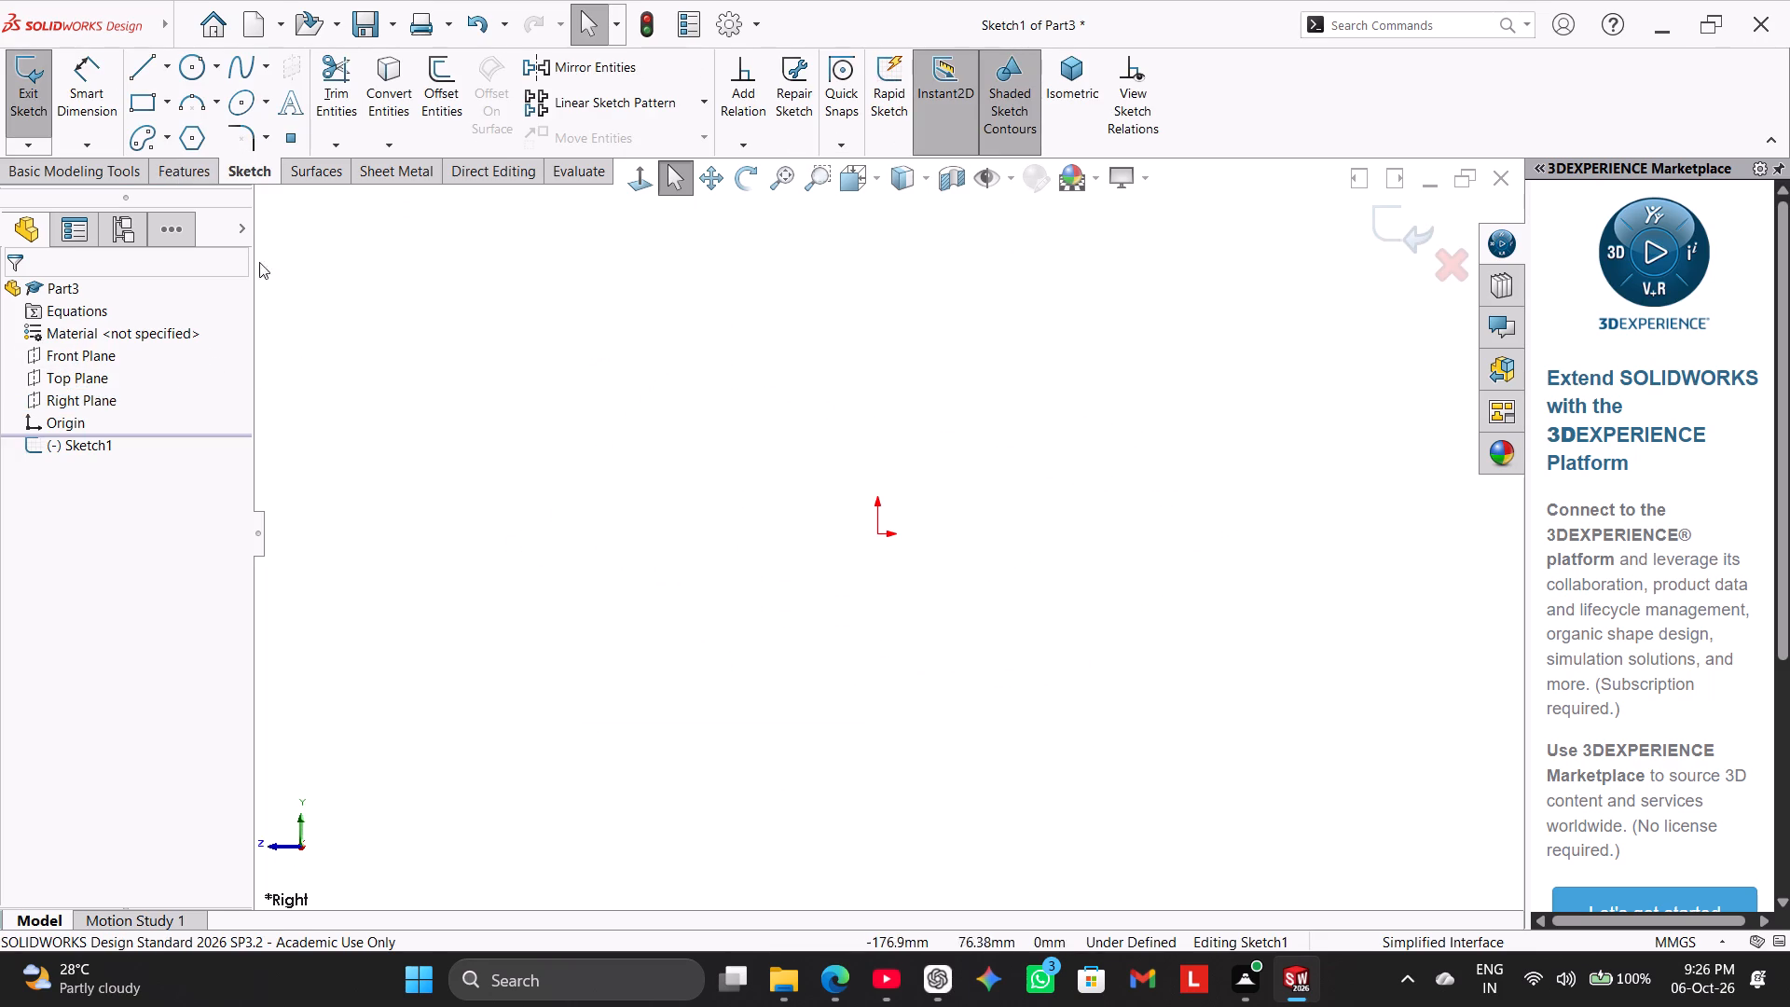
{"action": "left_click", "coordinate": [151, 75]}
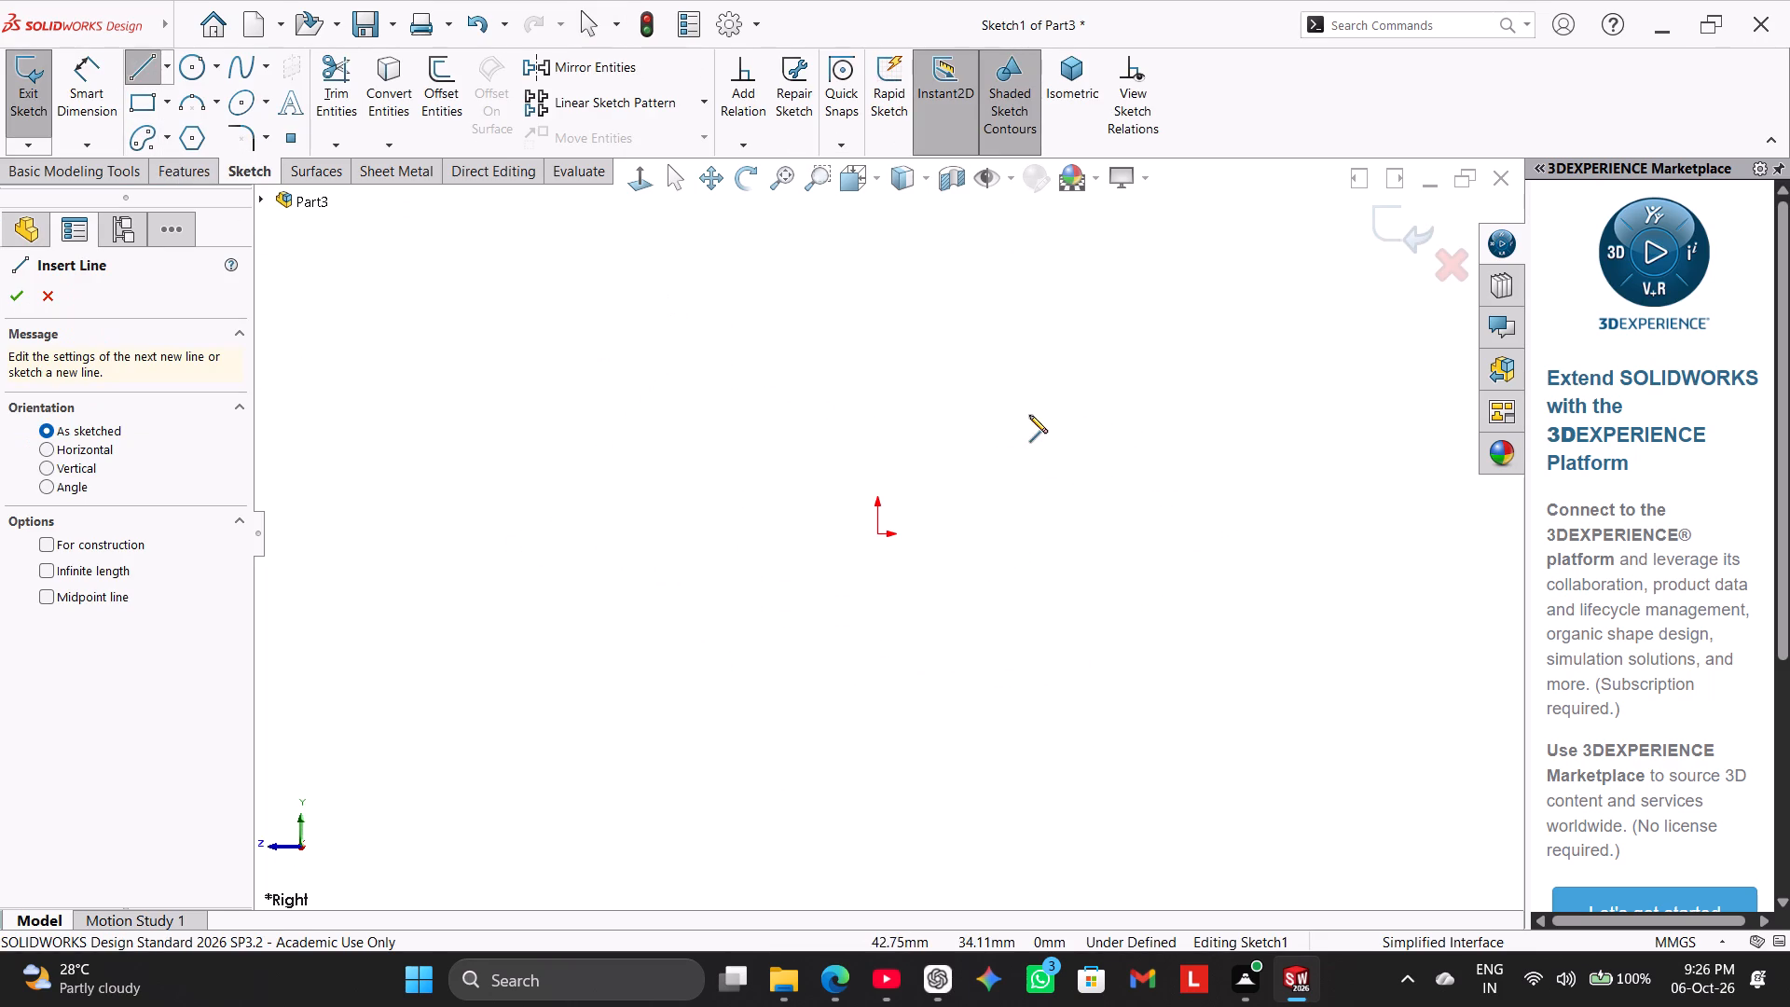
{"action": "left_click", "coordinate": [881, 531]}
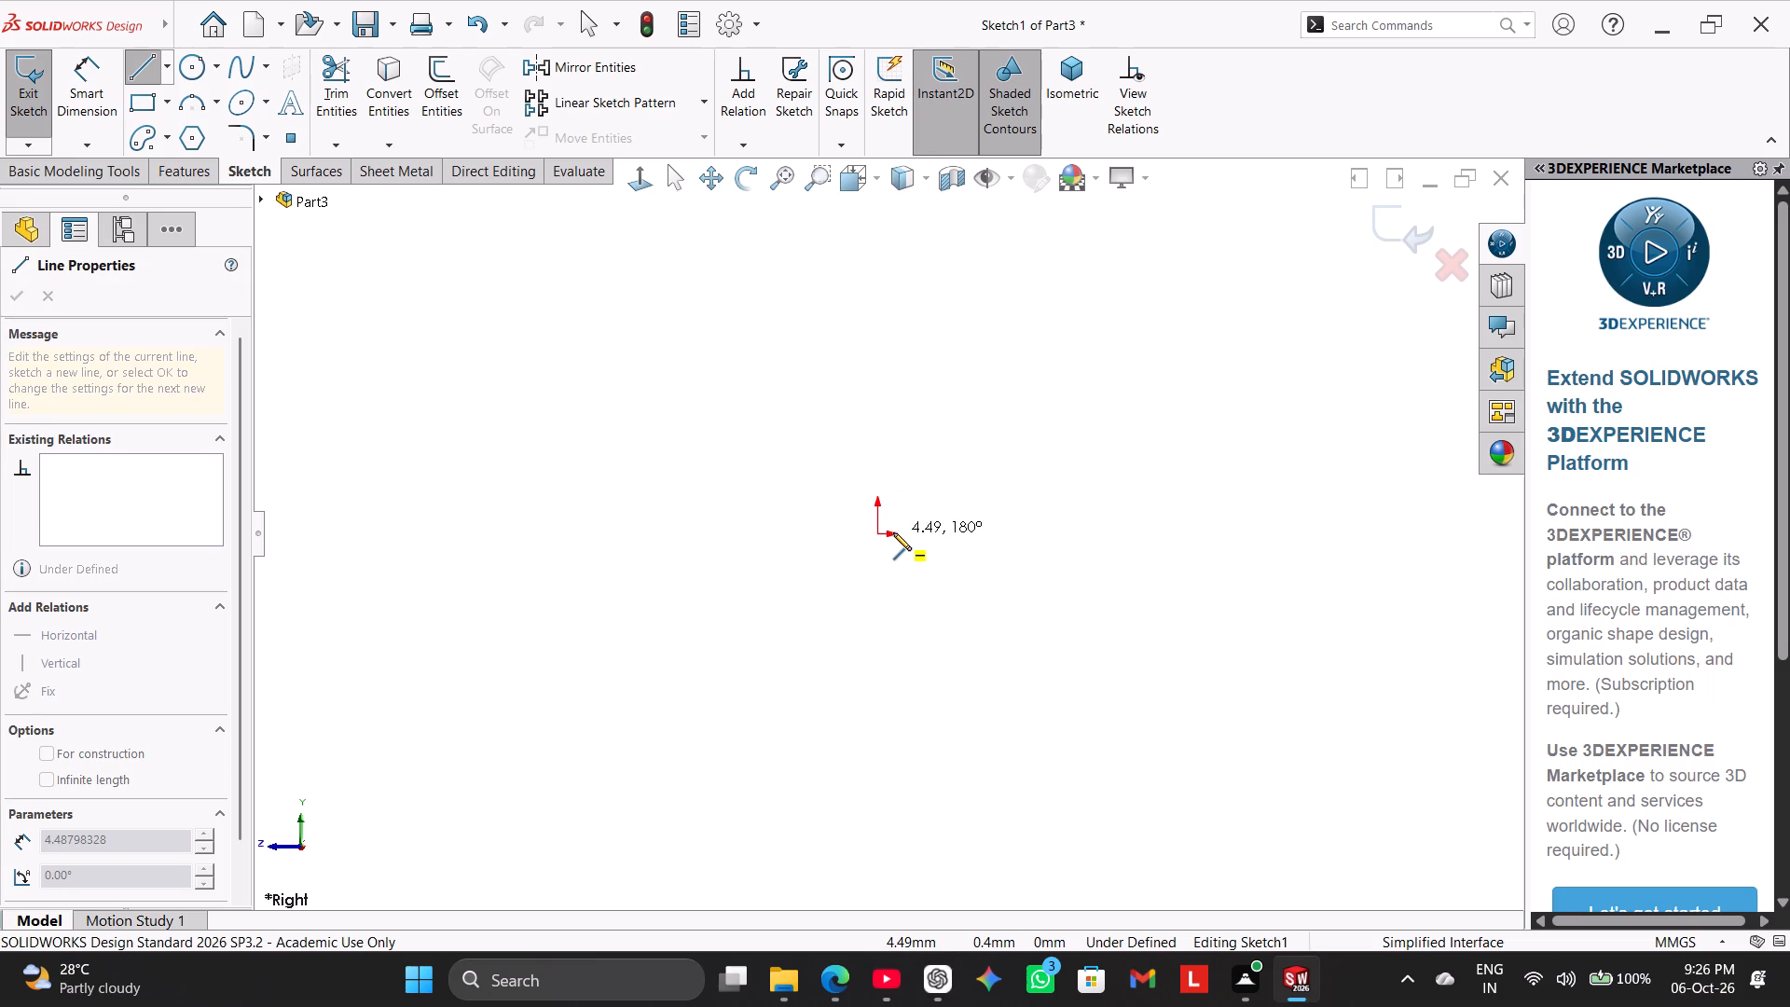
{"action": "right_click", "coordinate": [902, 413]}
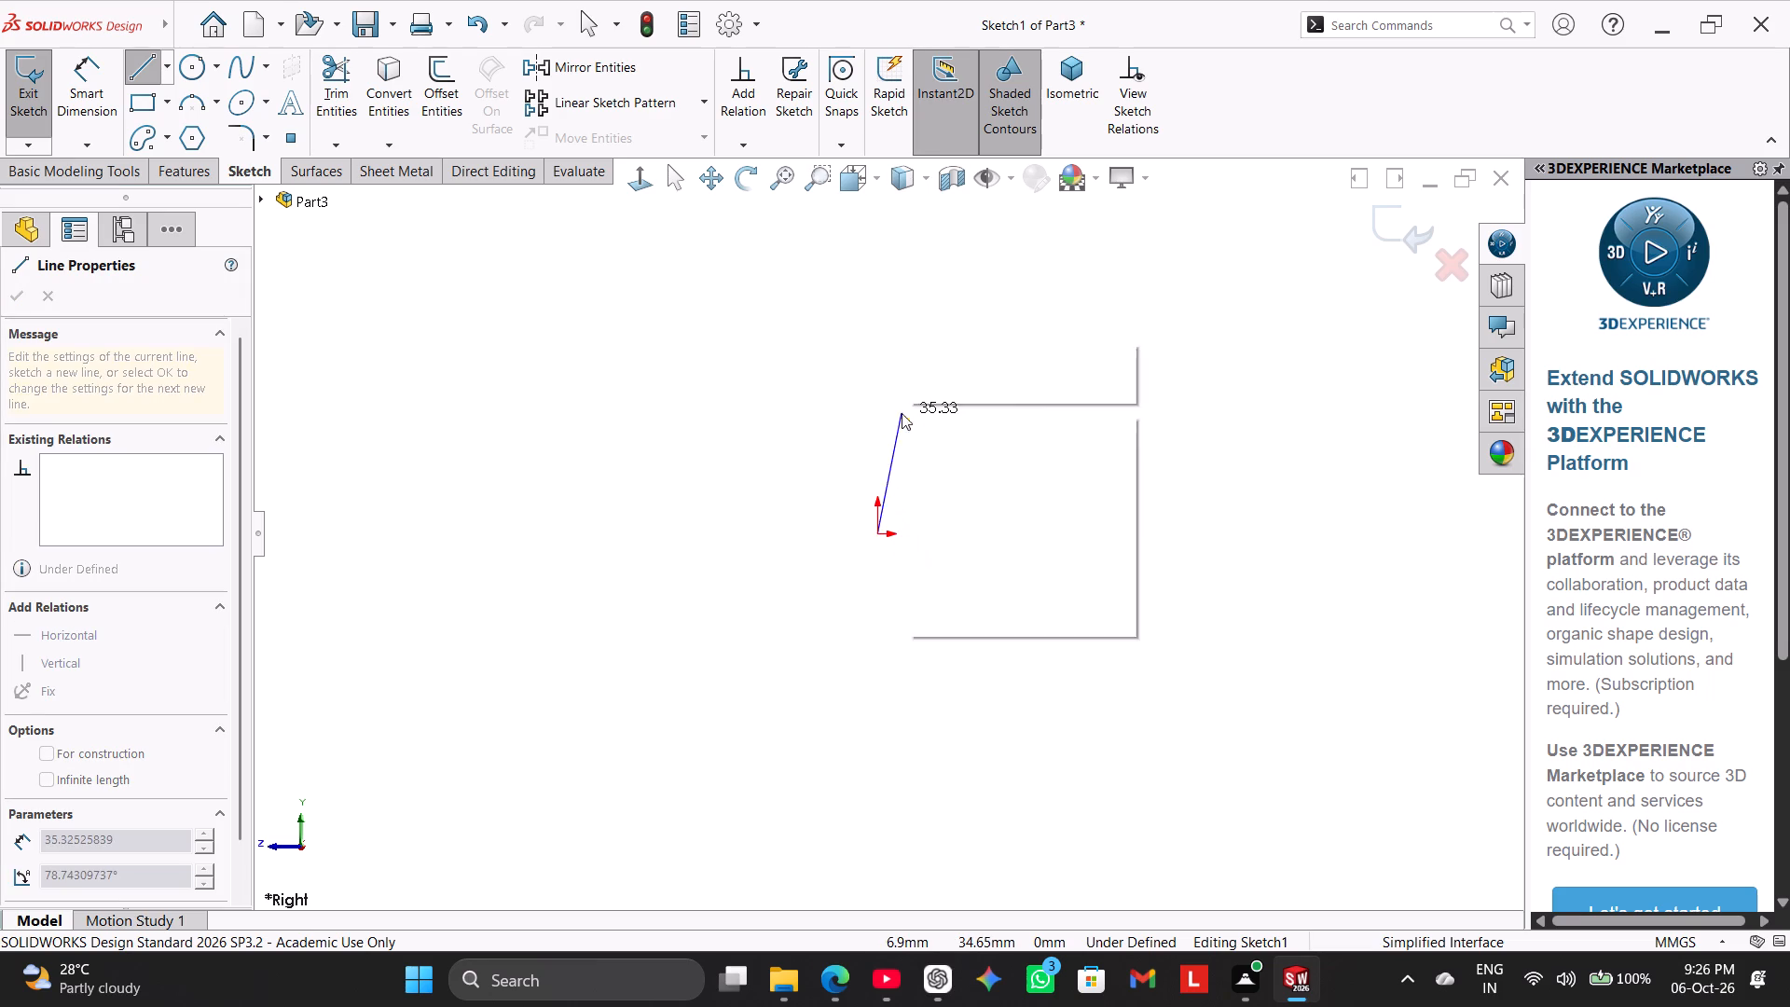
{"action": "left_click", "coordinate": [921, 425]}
Sketch a horizontal line about 163 mm long passing through the origin.
{"action": "left_click", "coordinate": [157, 67]}
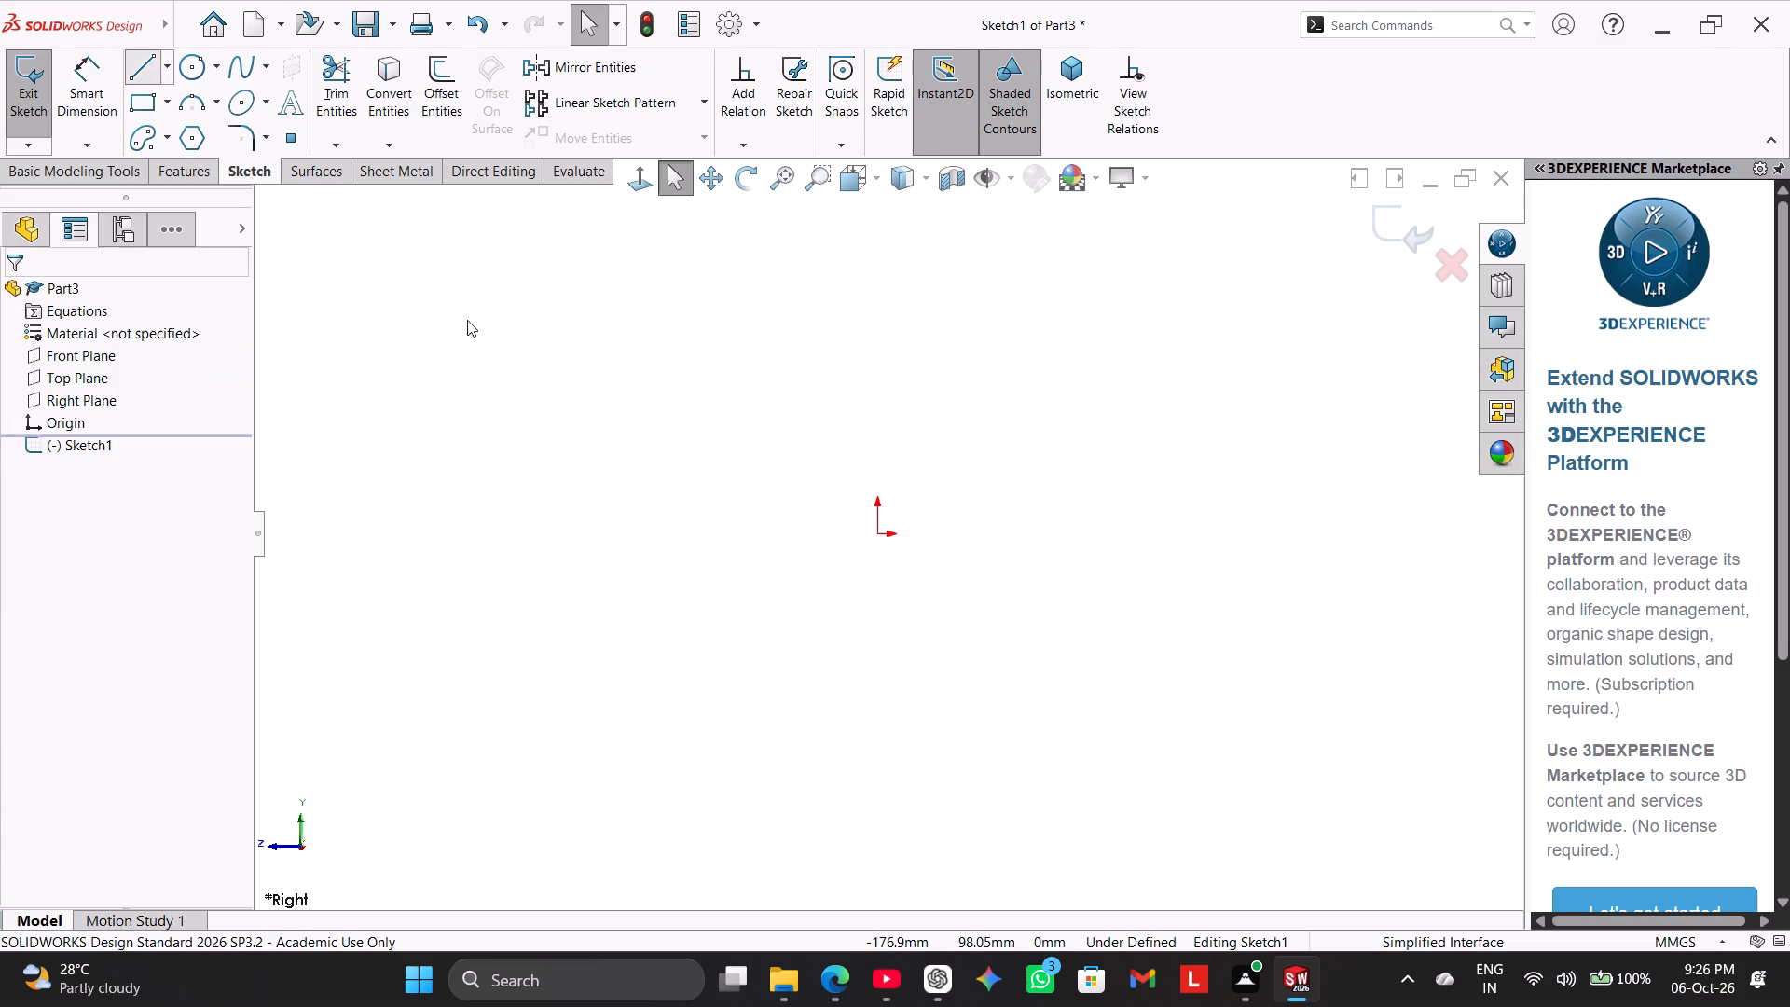
{"action": "left_click", "coordinate": [599, 533]}
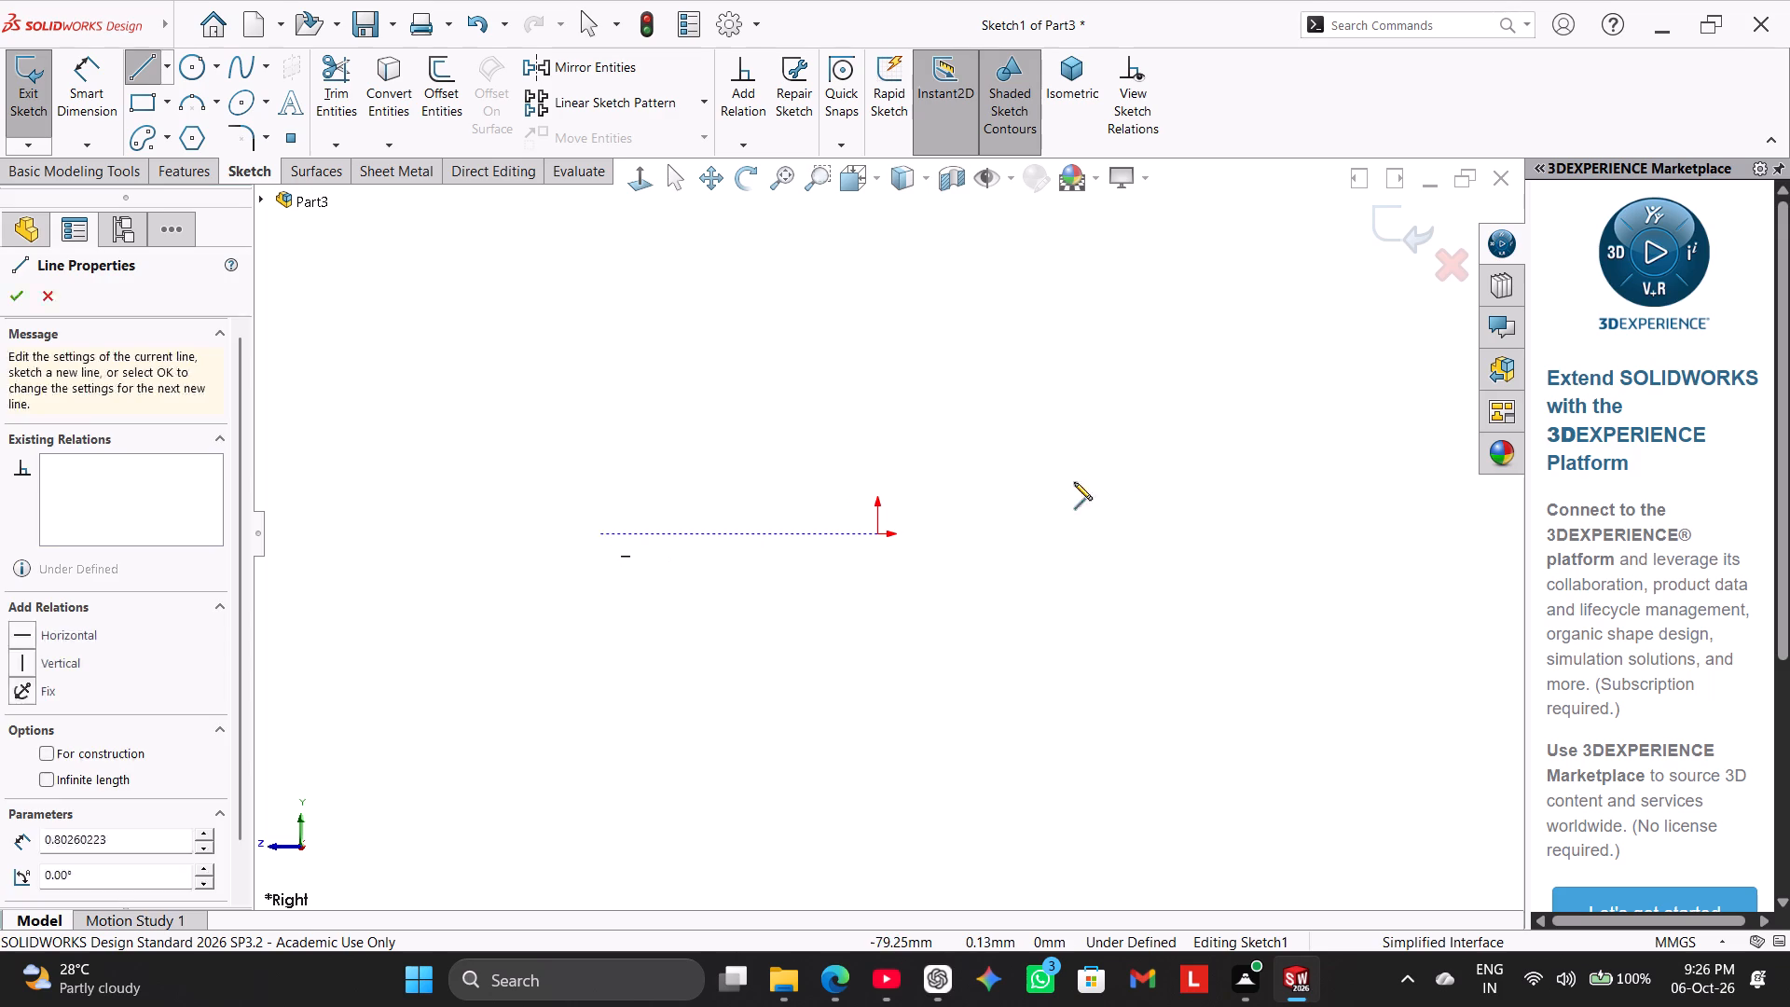
{"action": "left_click", "coordinate": [1168, 534]}
{"action": "right_click", "coordinate": [1152, 427]}
{"action": "left_click", "coordinate": [1176, 437]}
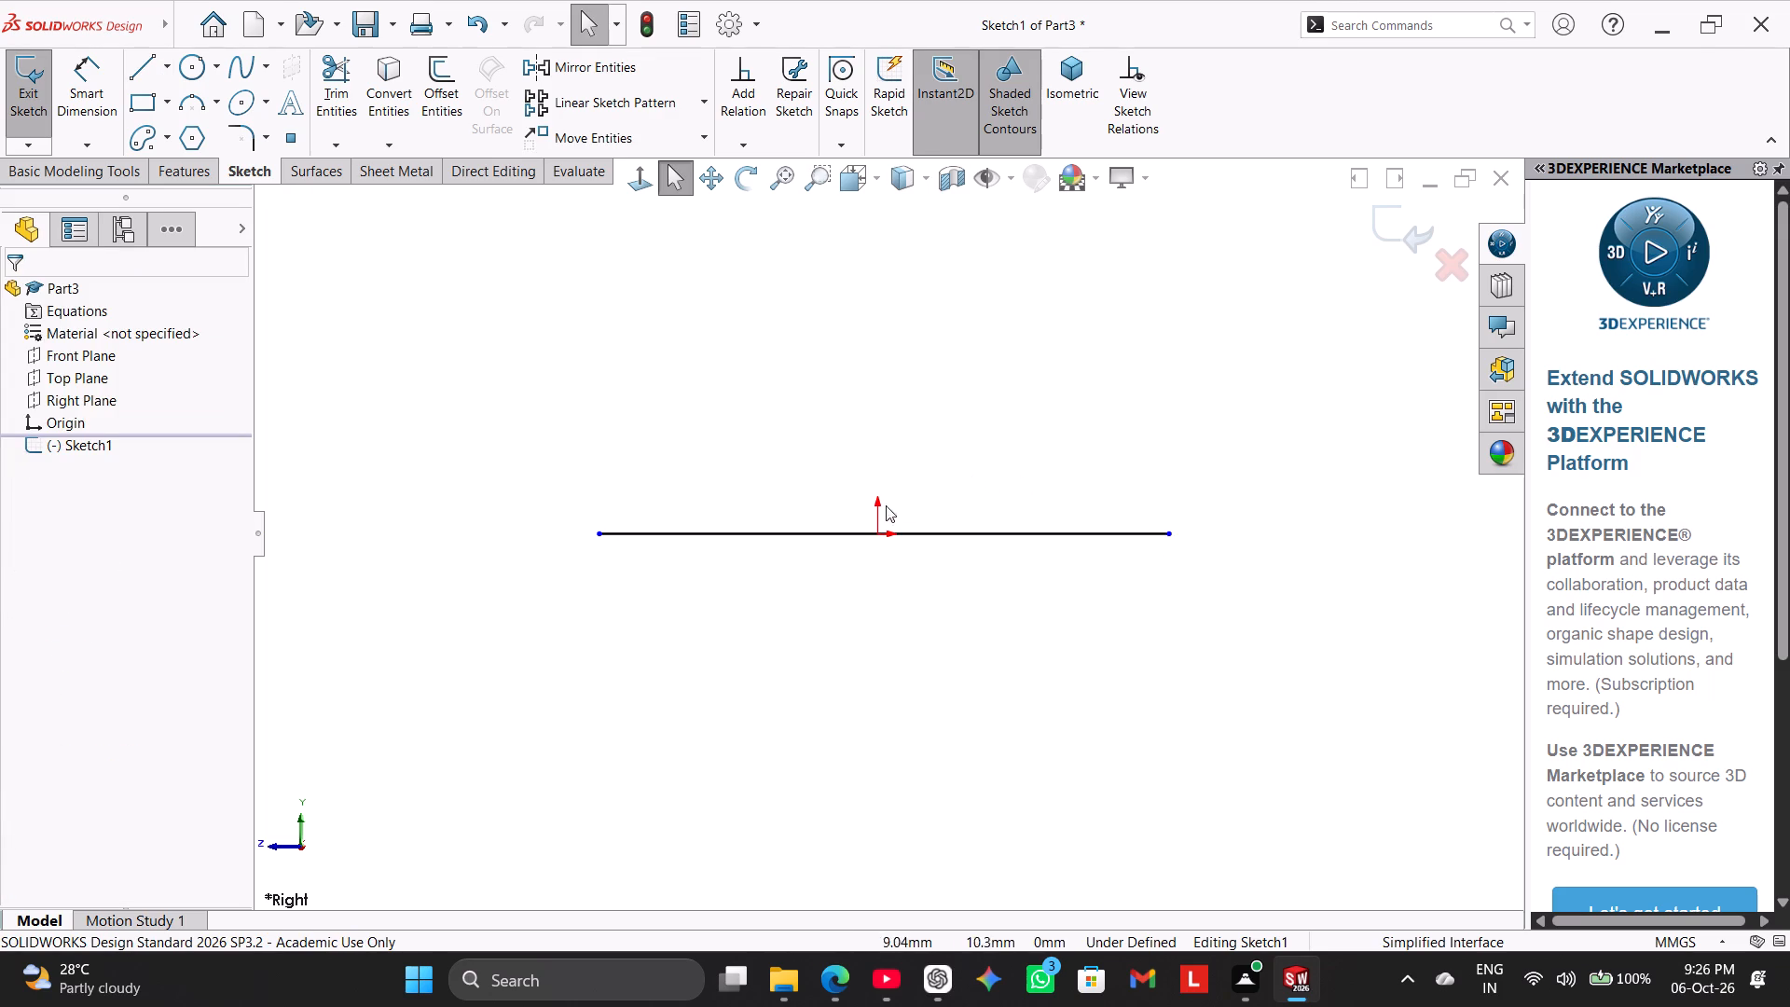
Add a Midpoint relation between the horizontal line and the origin so the line is centred on it.
{"action": "left_click", "coordinate": [916, 531], "text": "ctrl"}
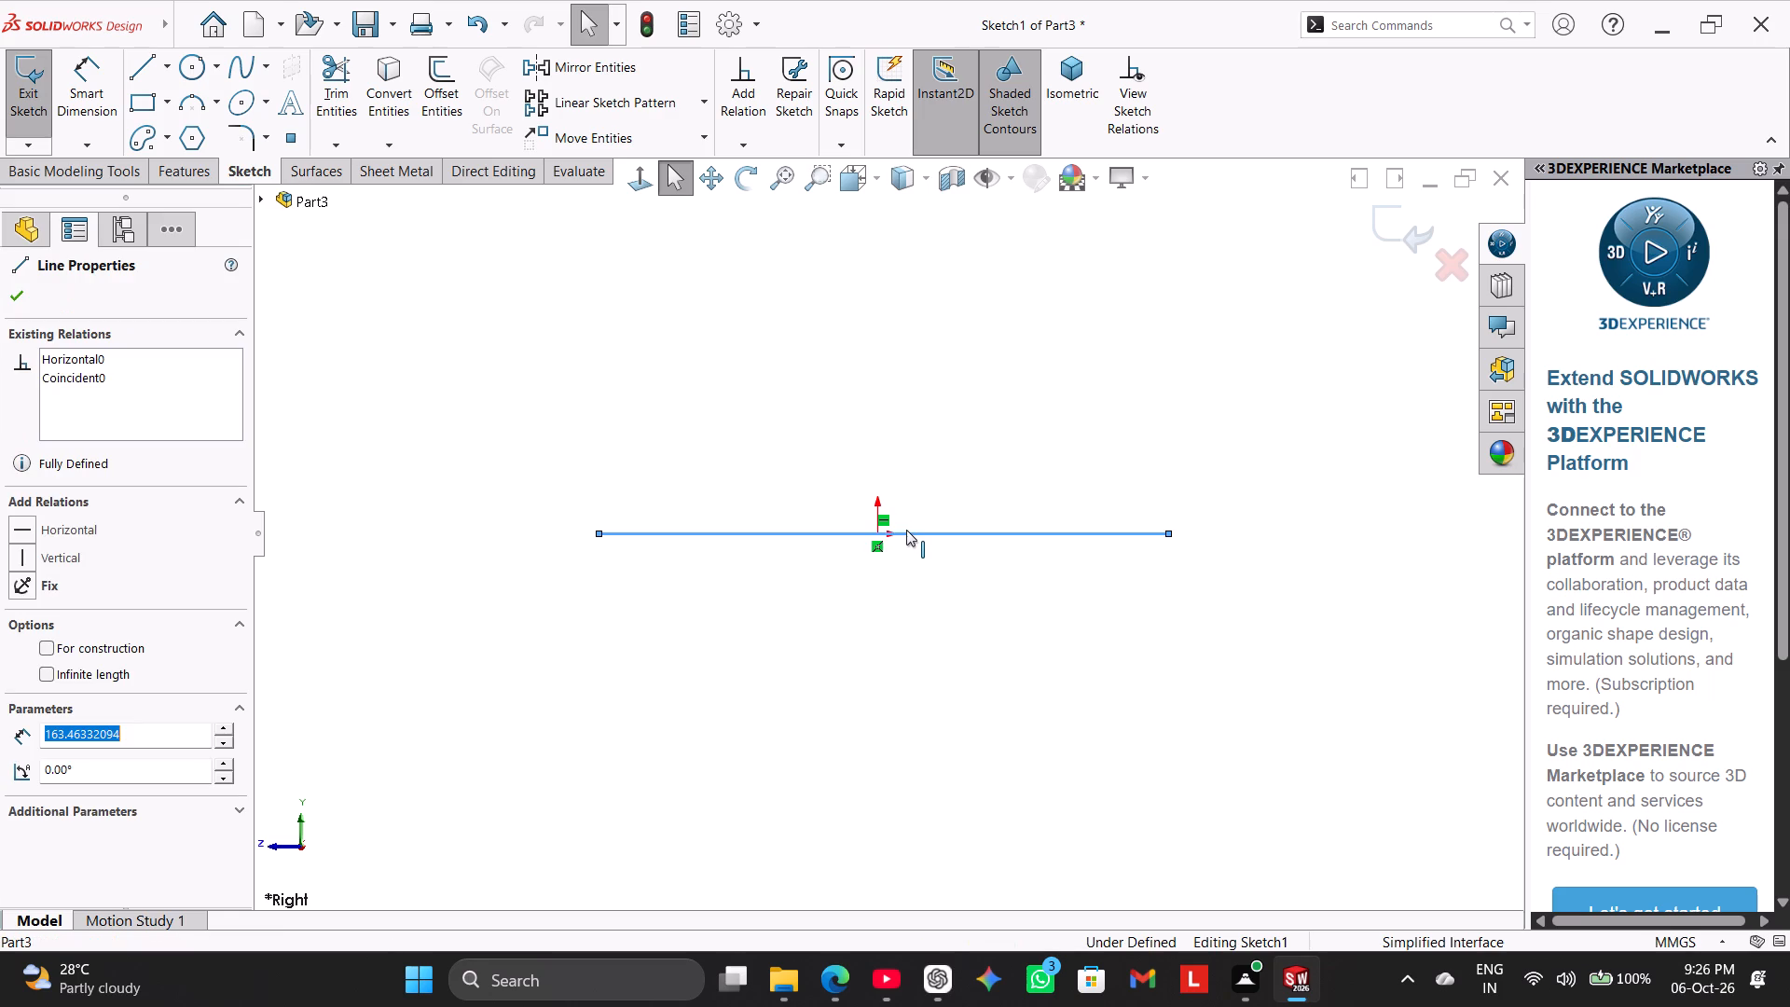
{"action": "left_click", "coordinate": [875, 534]}
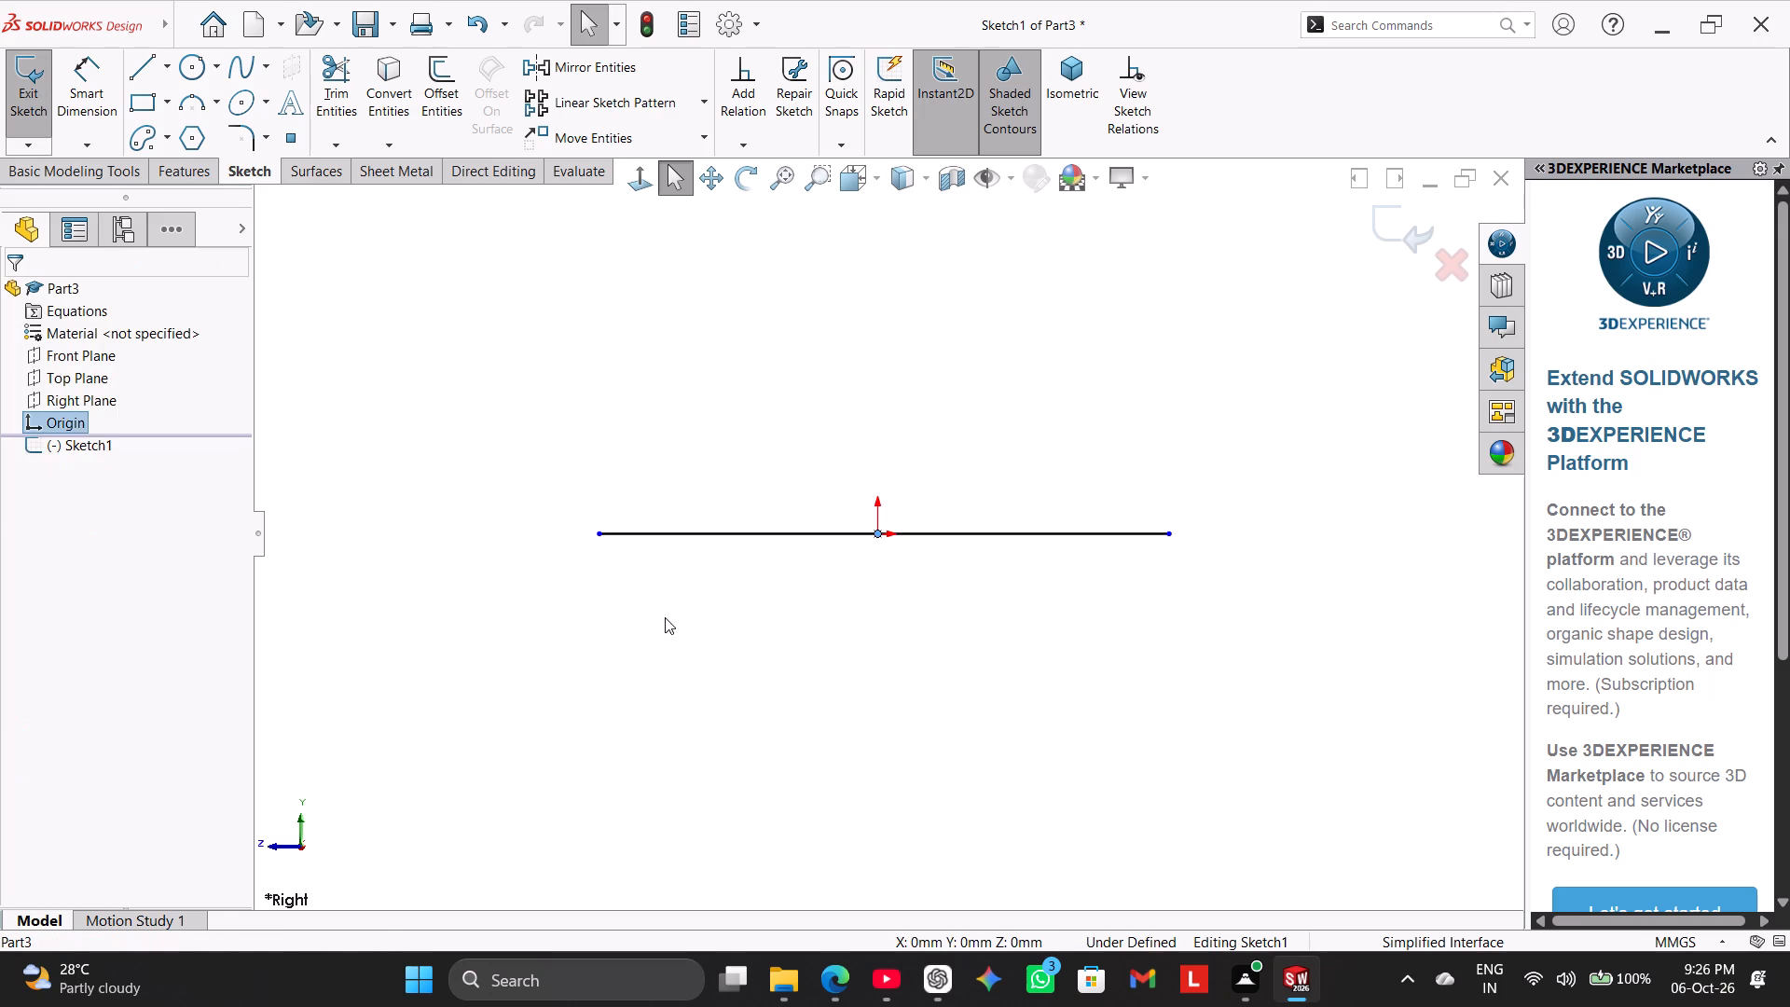
{"action": "left_click", "coordinate": [668, 619]}
{"action": "left_click", "coordinate": [929, 532], "text": "ctrl"}
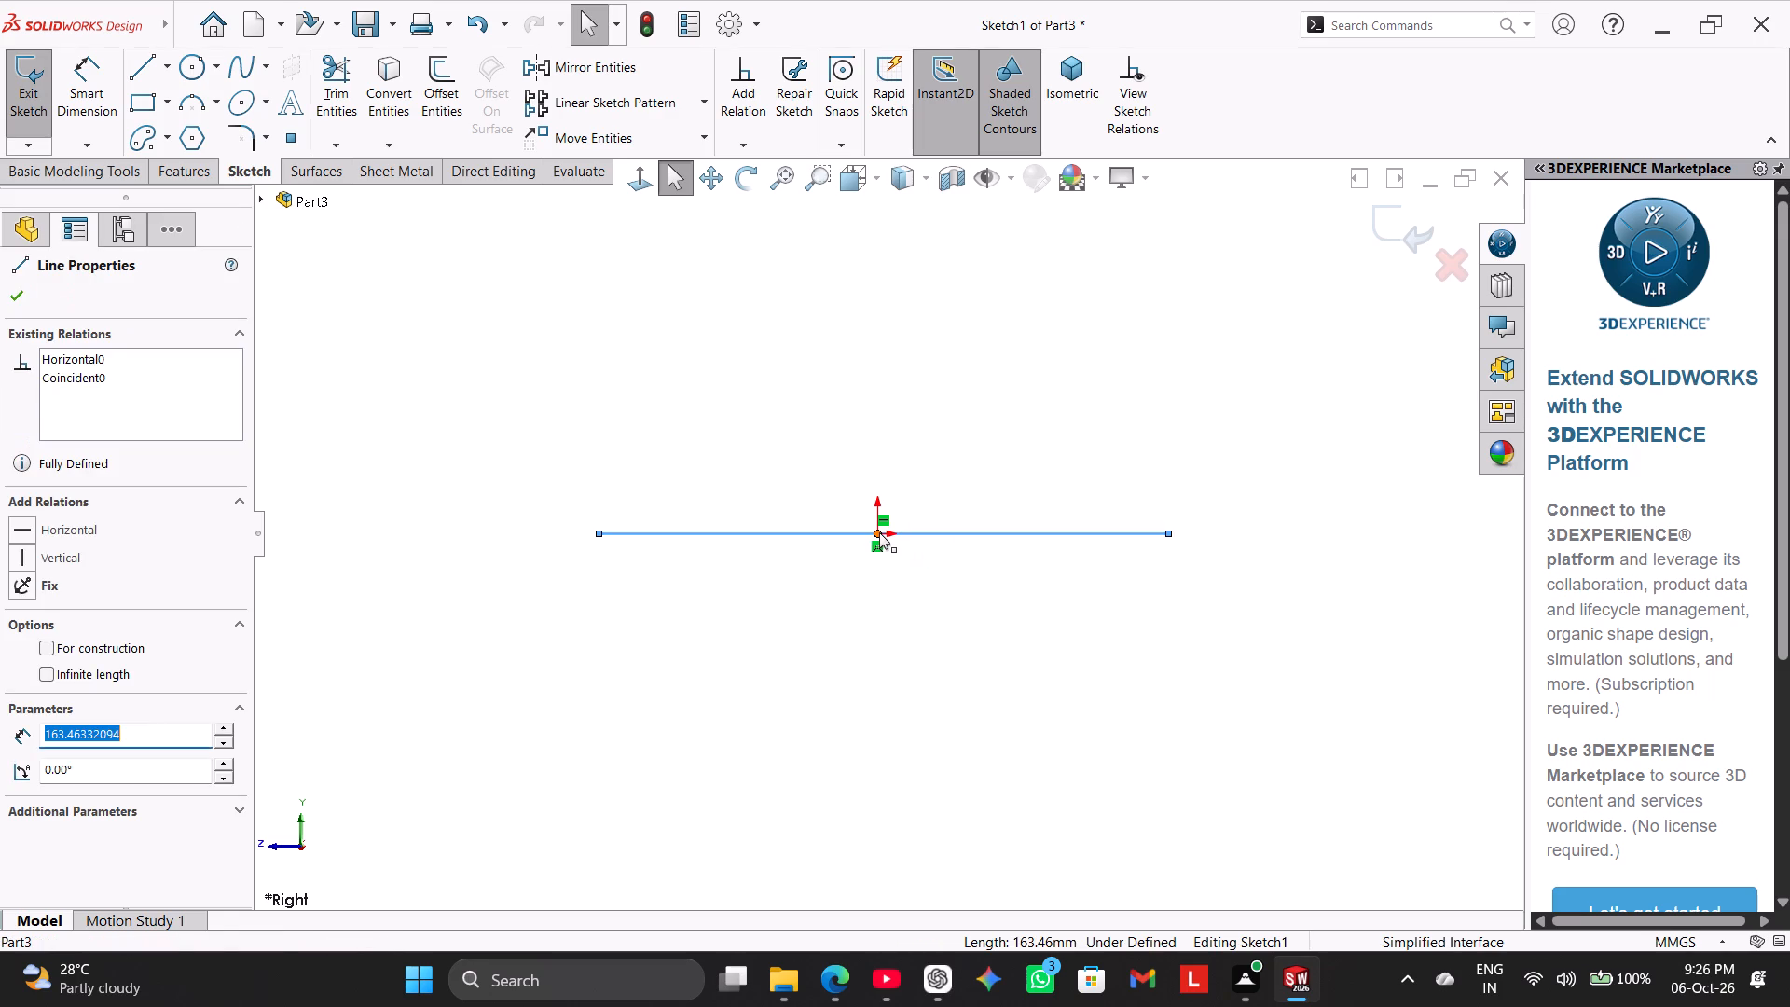
{"action": "left_click", "coordinate": [879, 532], "text": "ctrl"}
{"action": "left_click", "coordinate": [61, 628]}
{"action": "left_click", "coordinate": [556, 645]}
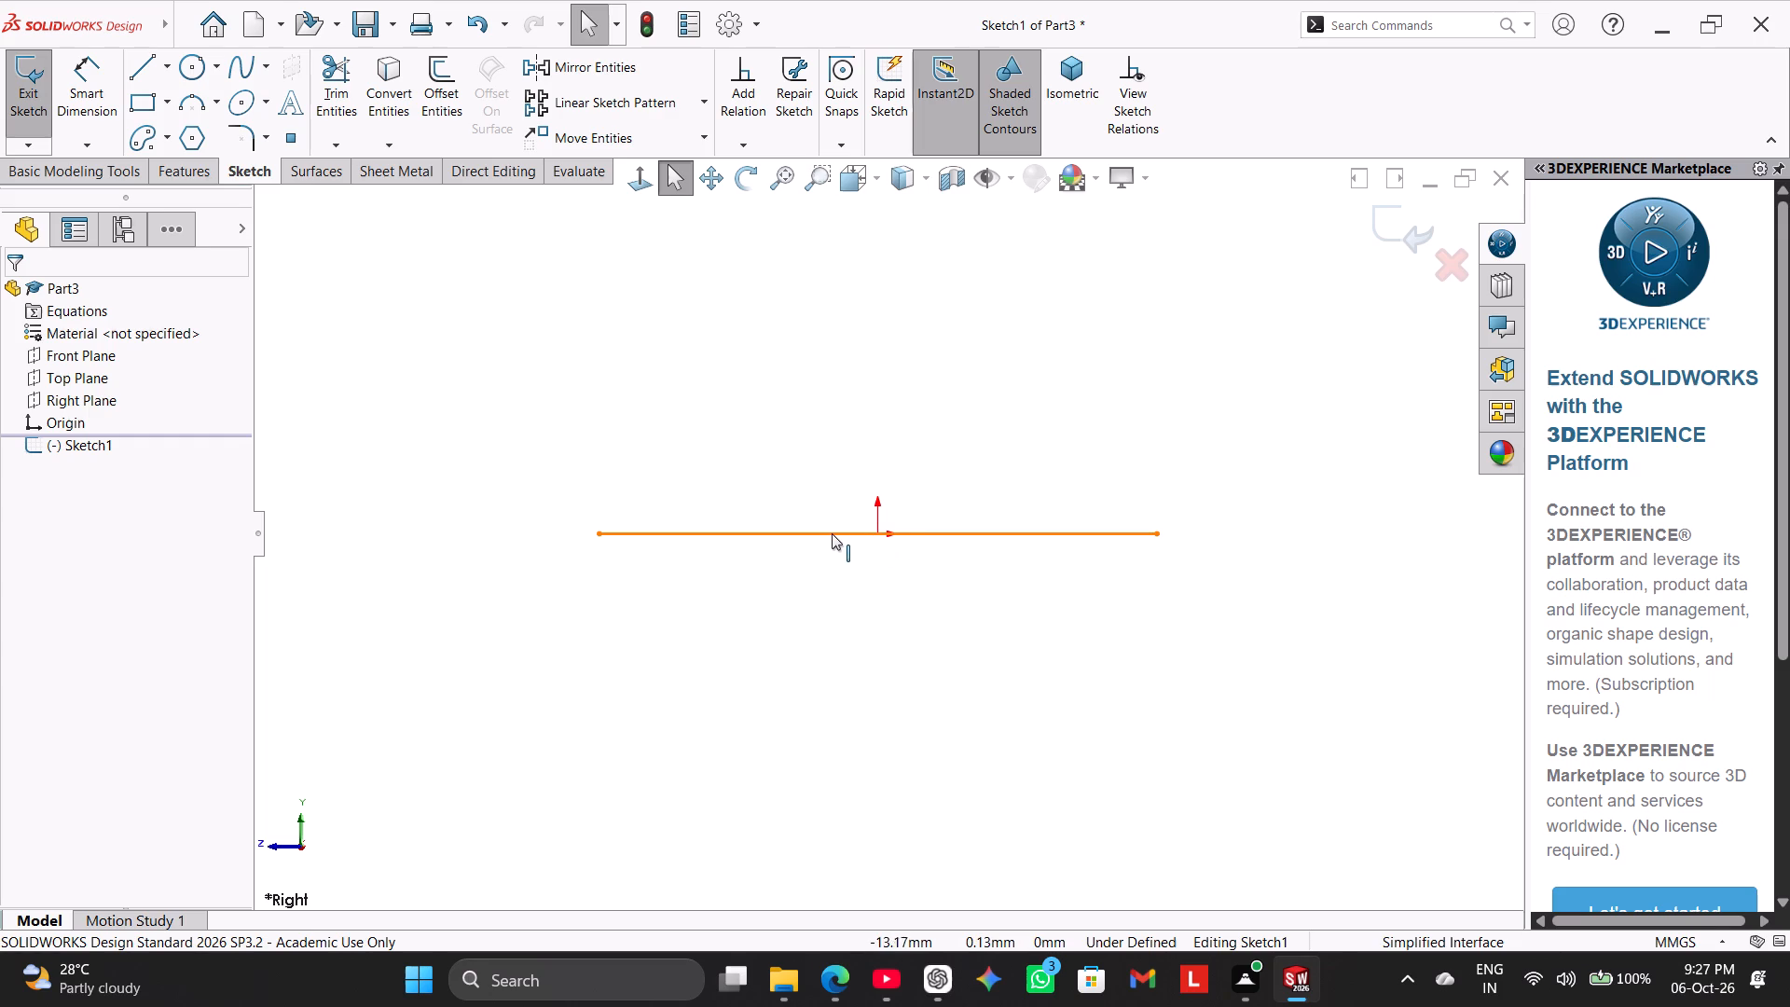
{"action": "left_click", "coordinate": [549, 474]}
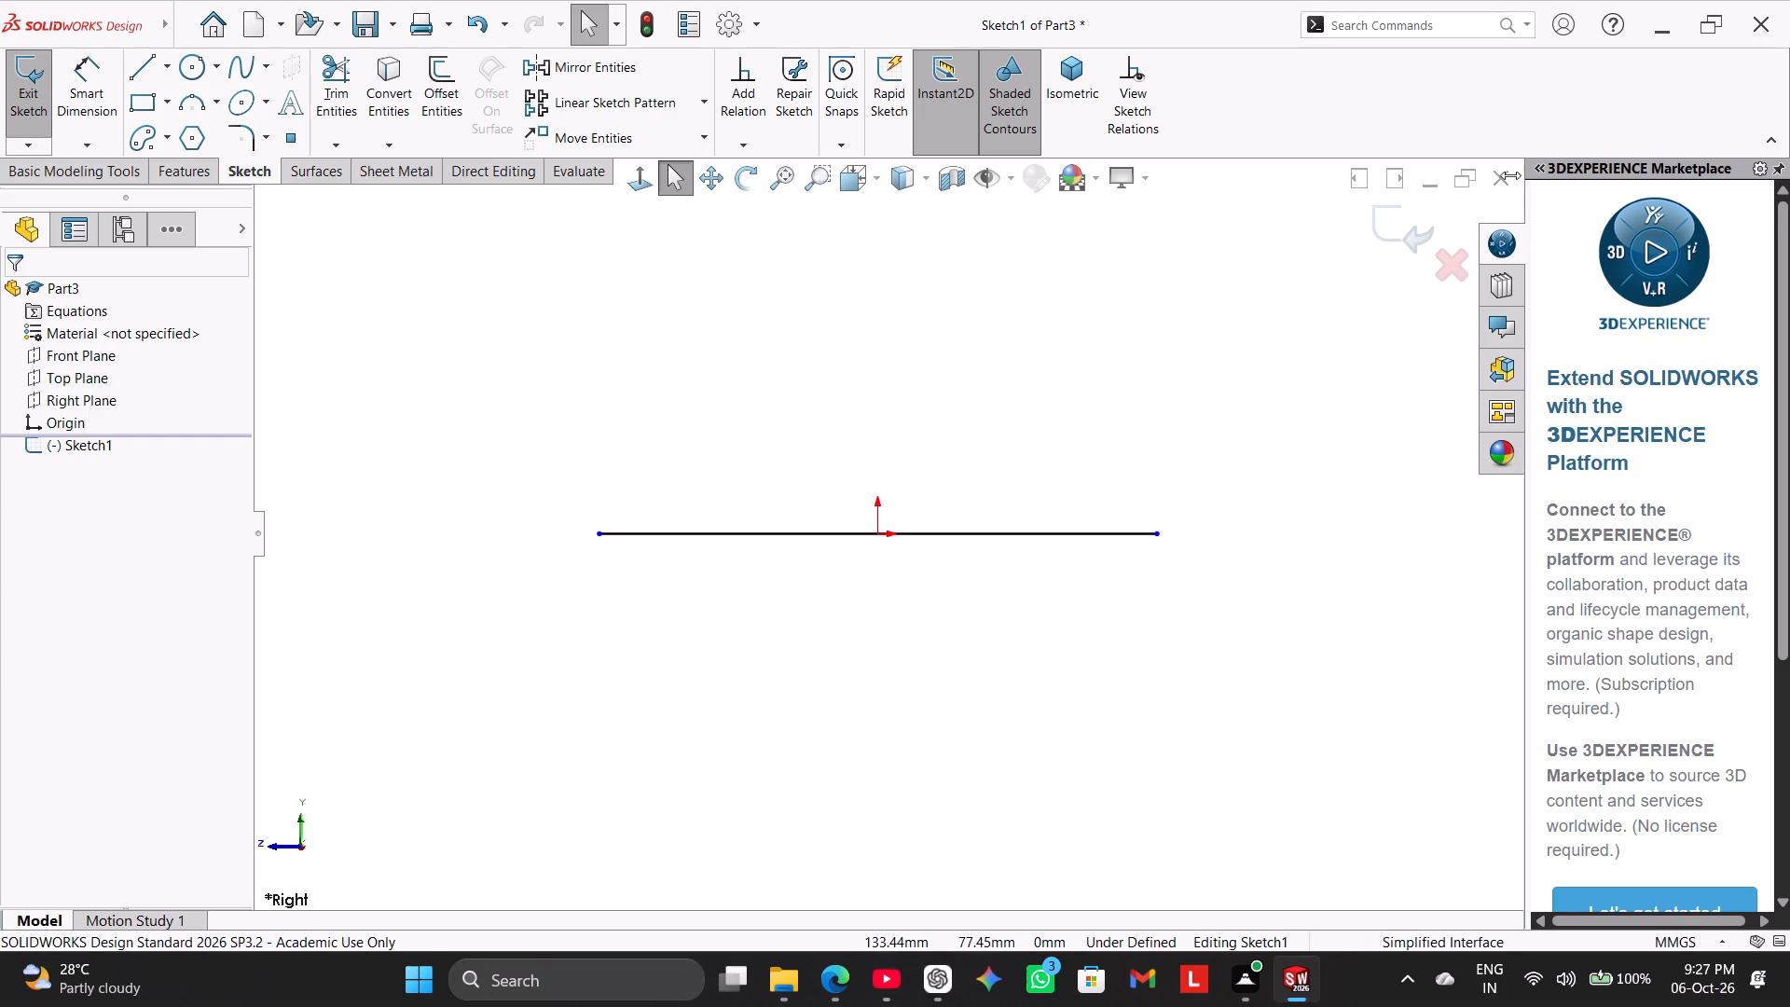
Dimension the horizontal base line's length to 50 mm.
{"action": "left_click", "coordinate": [78, 84]}
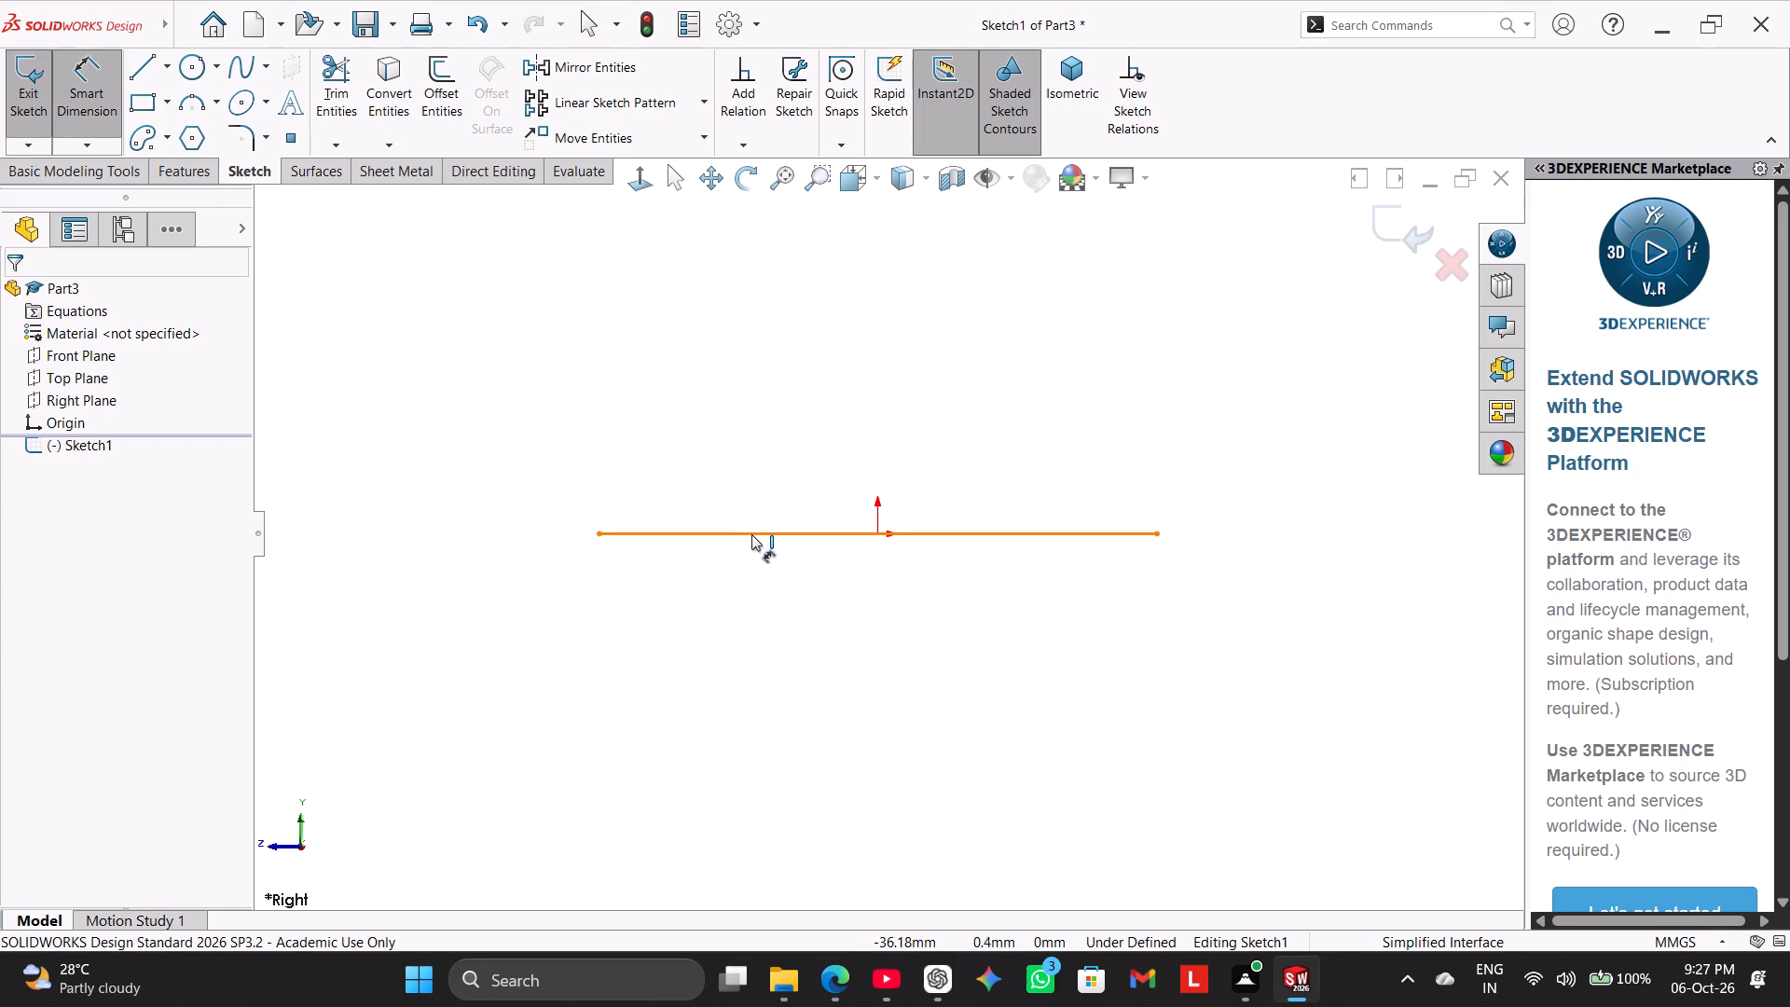
{"action": "left_click", "coordinate": [751, 534]}
{"action": "left_click", "coordinate": [881, 606]}
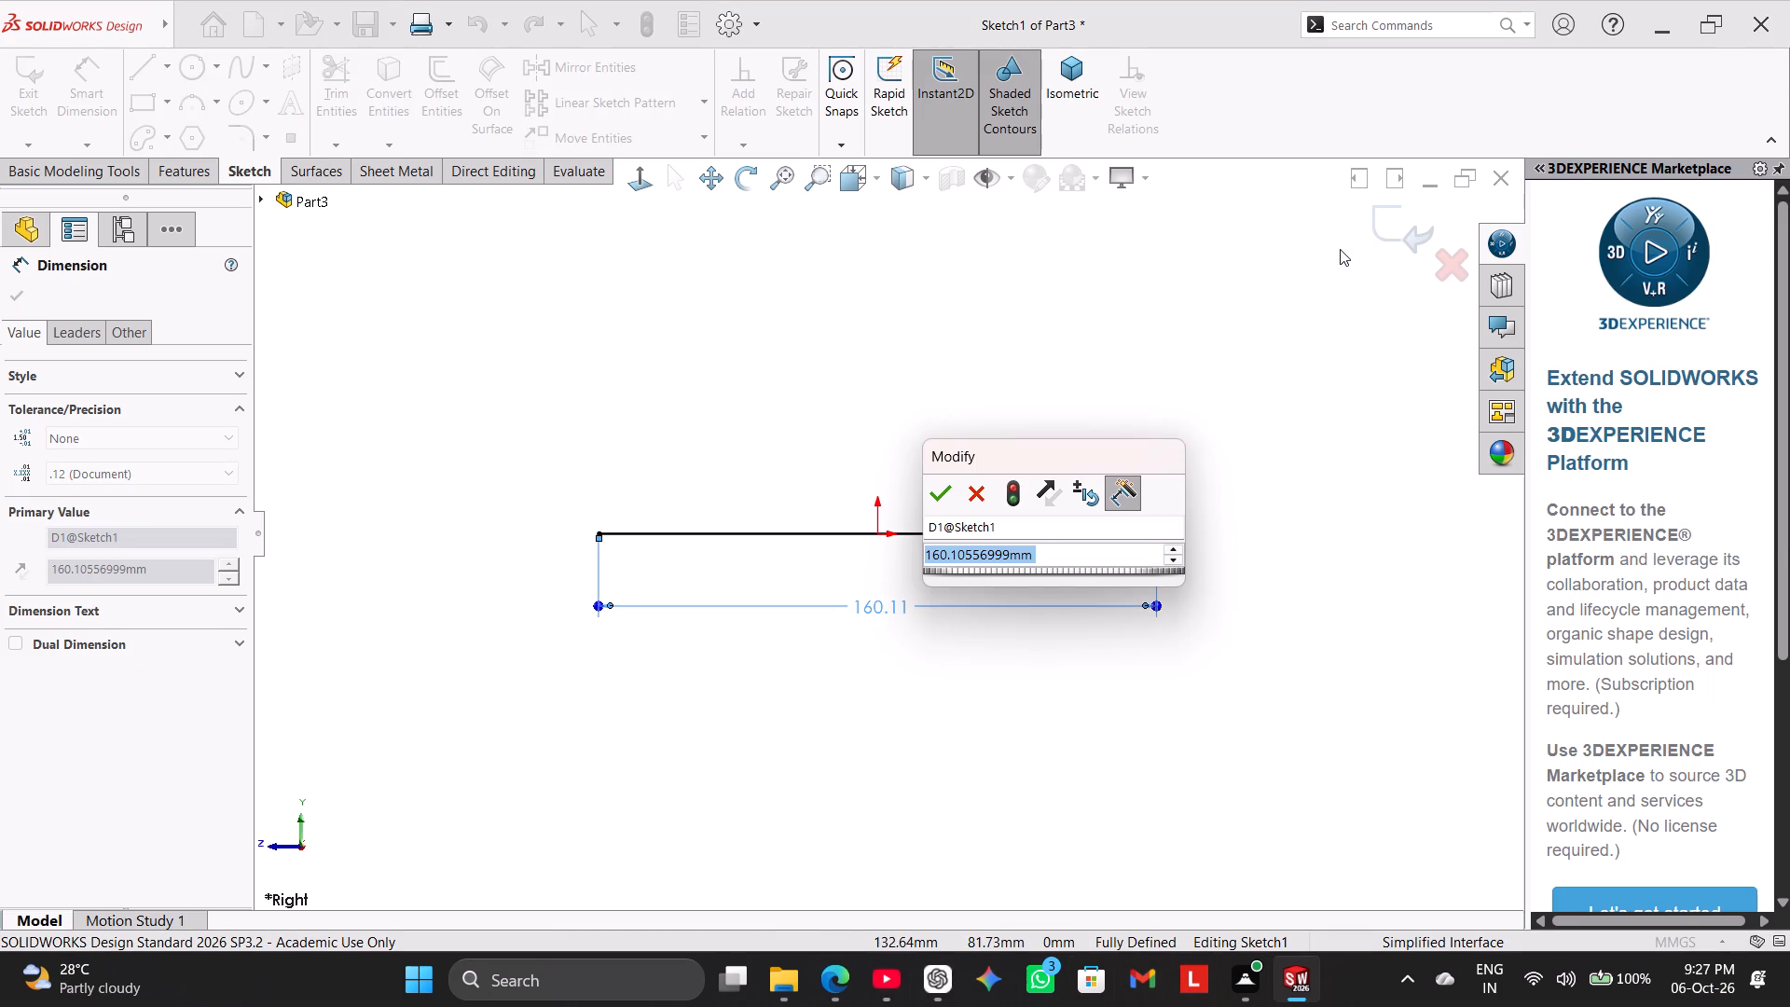
{"action": "type", "text": "50"}
{"action": "key", "text": "Return"}
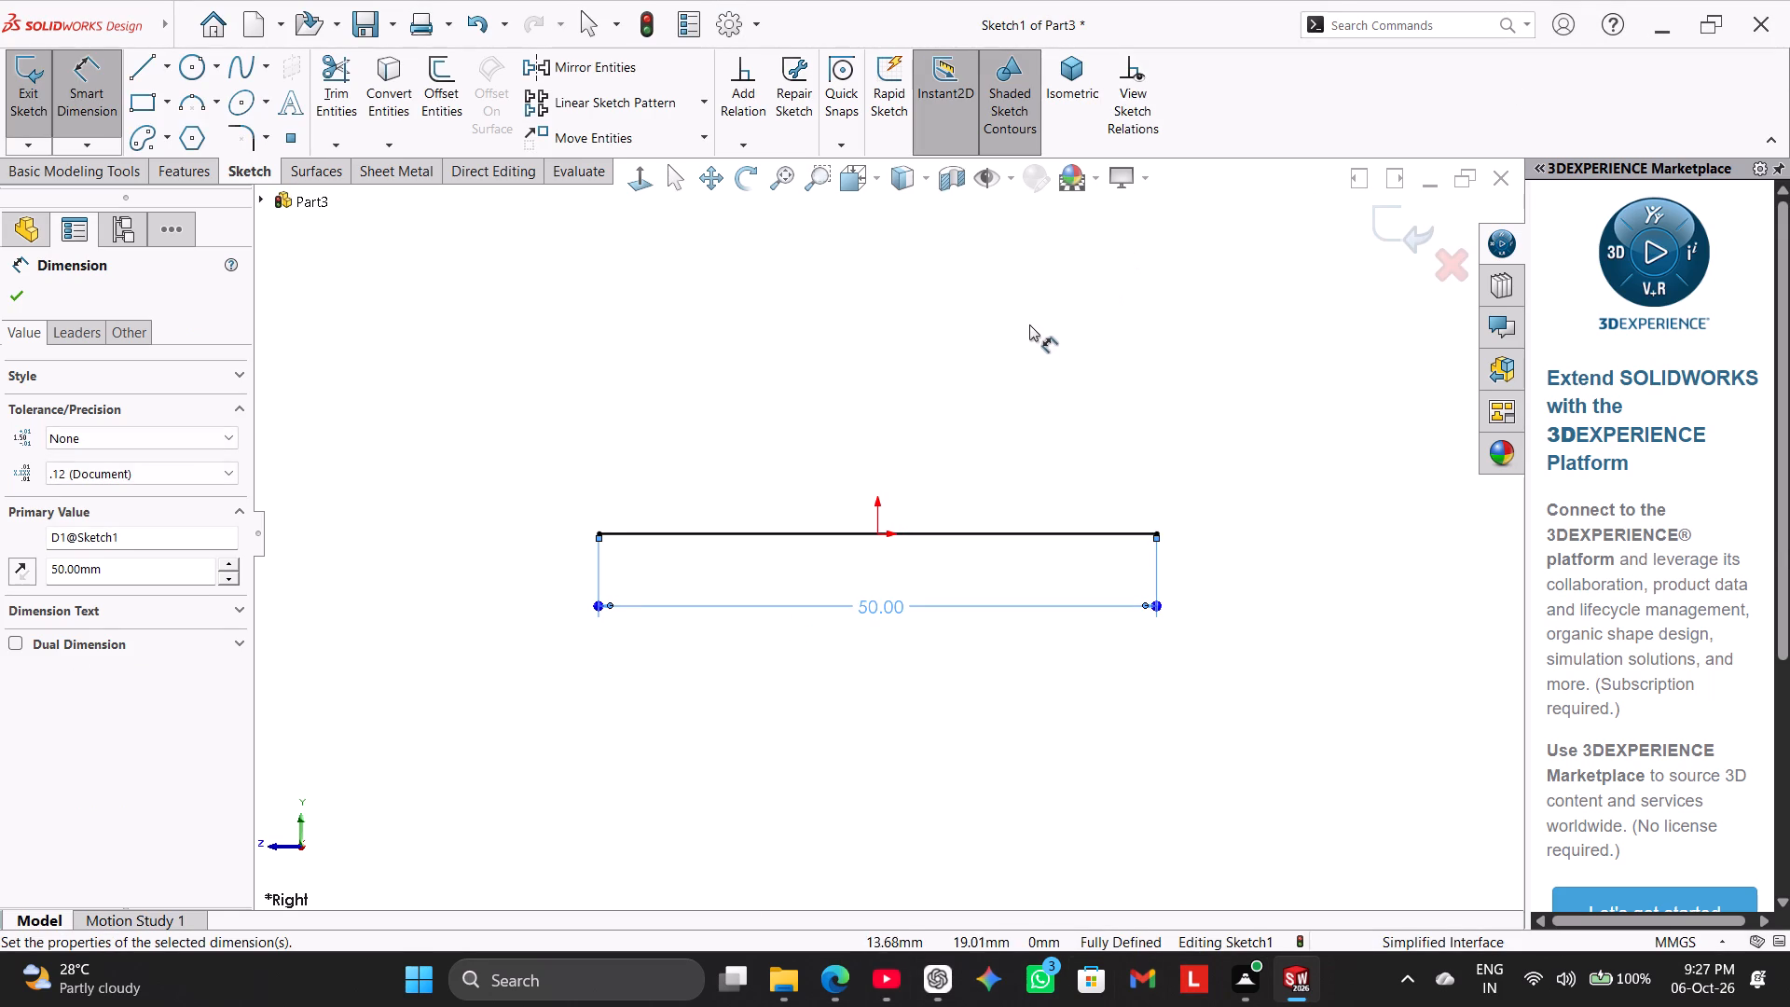
{"action": "right_click", "coordinate": [1018, 330]}
{"action": "left_click", "coordinate": [858, 441]}
Sketch a closed stepped outline above the base line, with sides about 18.5 mm high and a raised middle block about 16.6 mm wide.
{"action": "scroll", "coordinate": [866, 482], "scroll_direction": "up", "scroll_amount": 1}
{"action": "scroll", "coordinate": [869, 476], "scroll_direction": "down", "scroll_amount": 1}
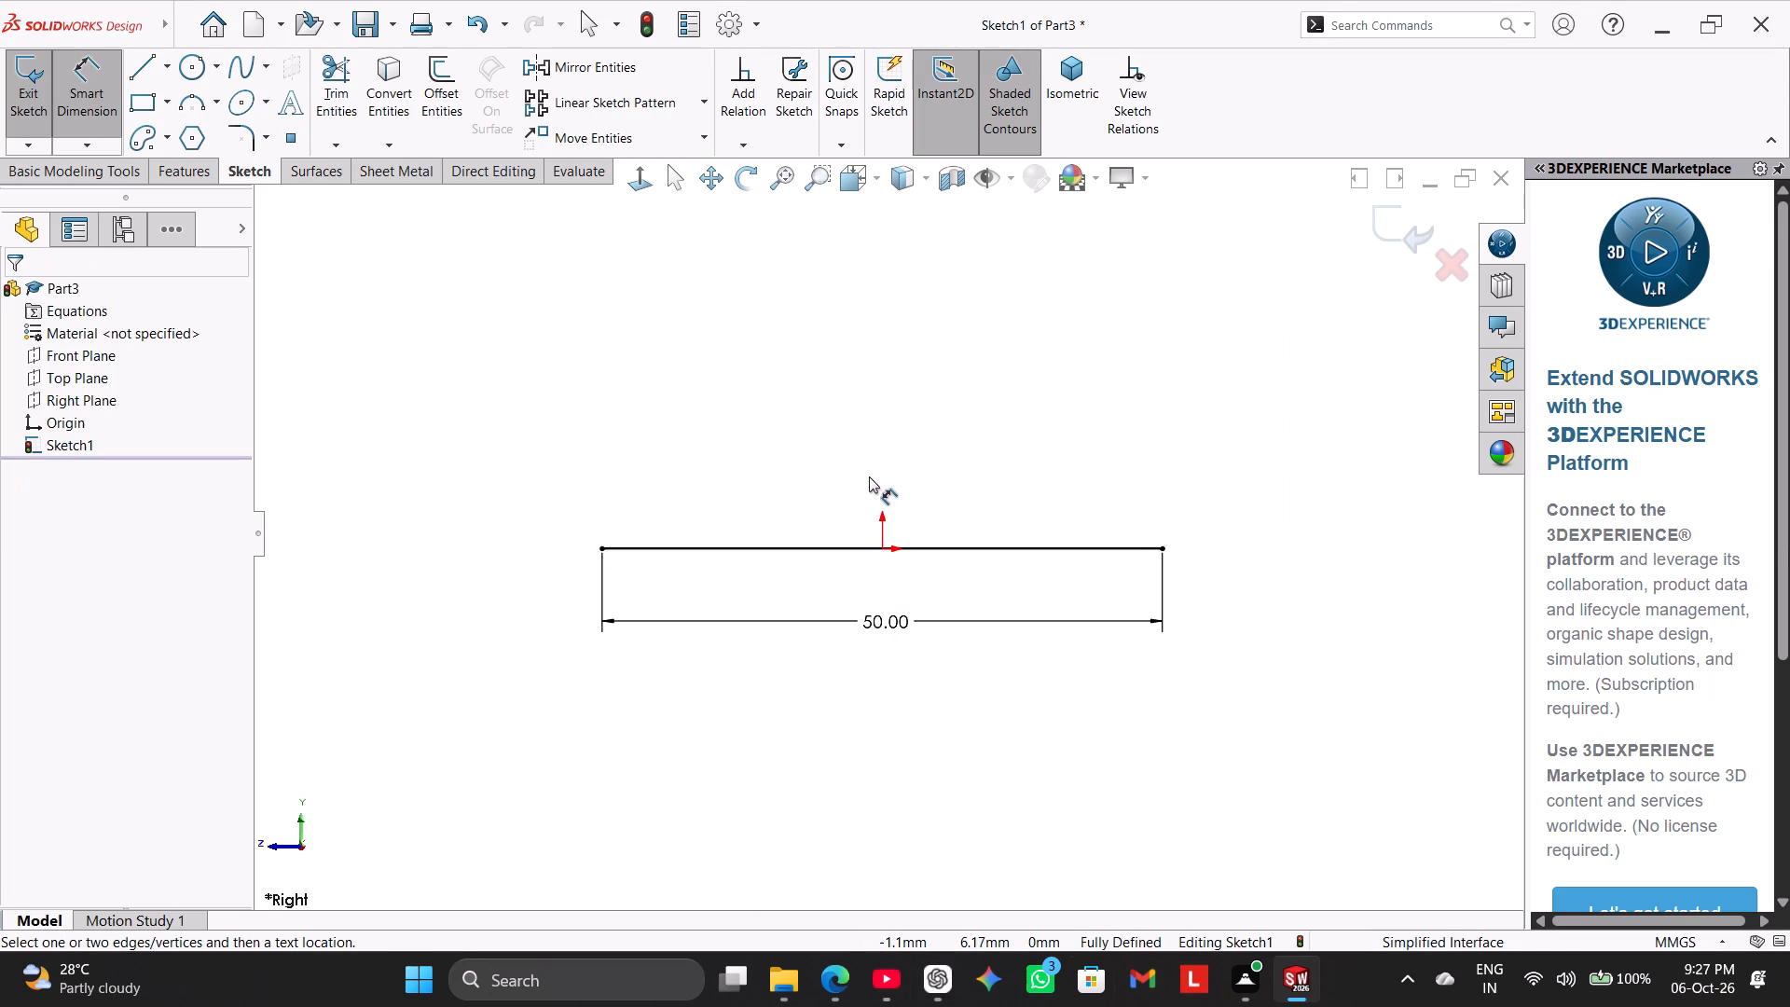
{"action": "scroll", "coordinate": [872, 476], "scroll_direction": "up", "scroll_amount": 4}
{"action": "scroll", "coordinate": [920, 470], "scroll_direction": "down", "scroll_amount": 4}
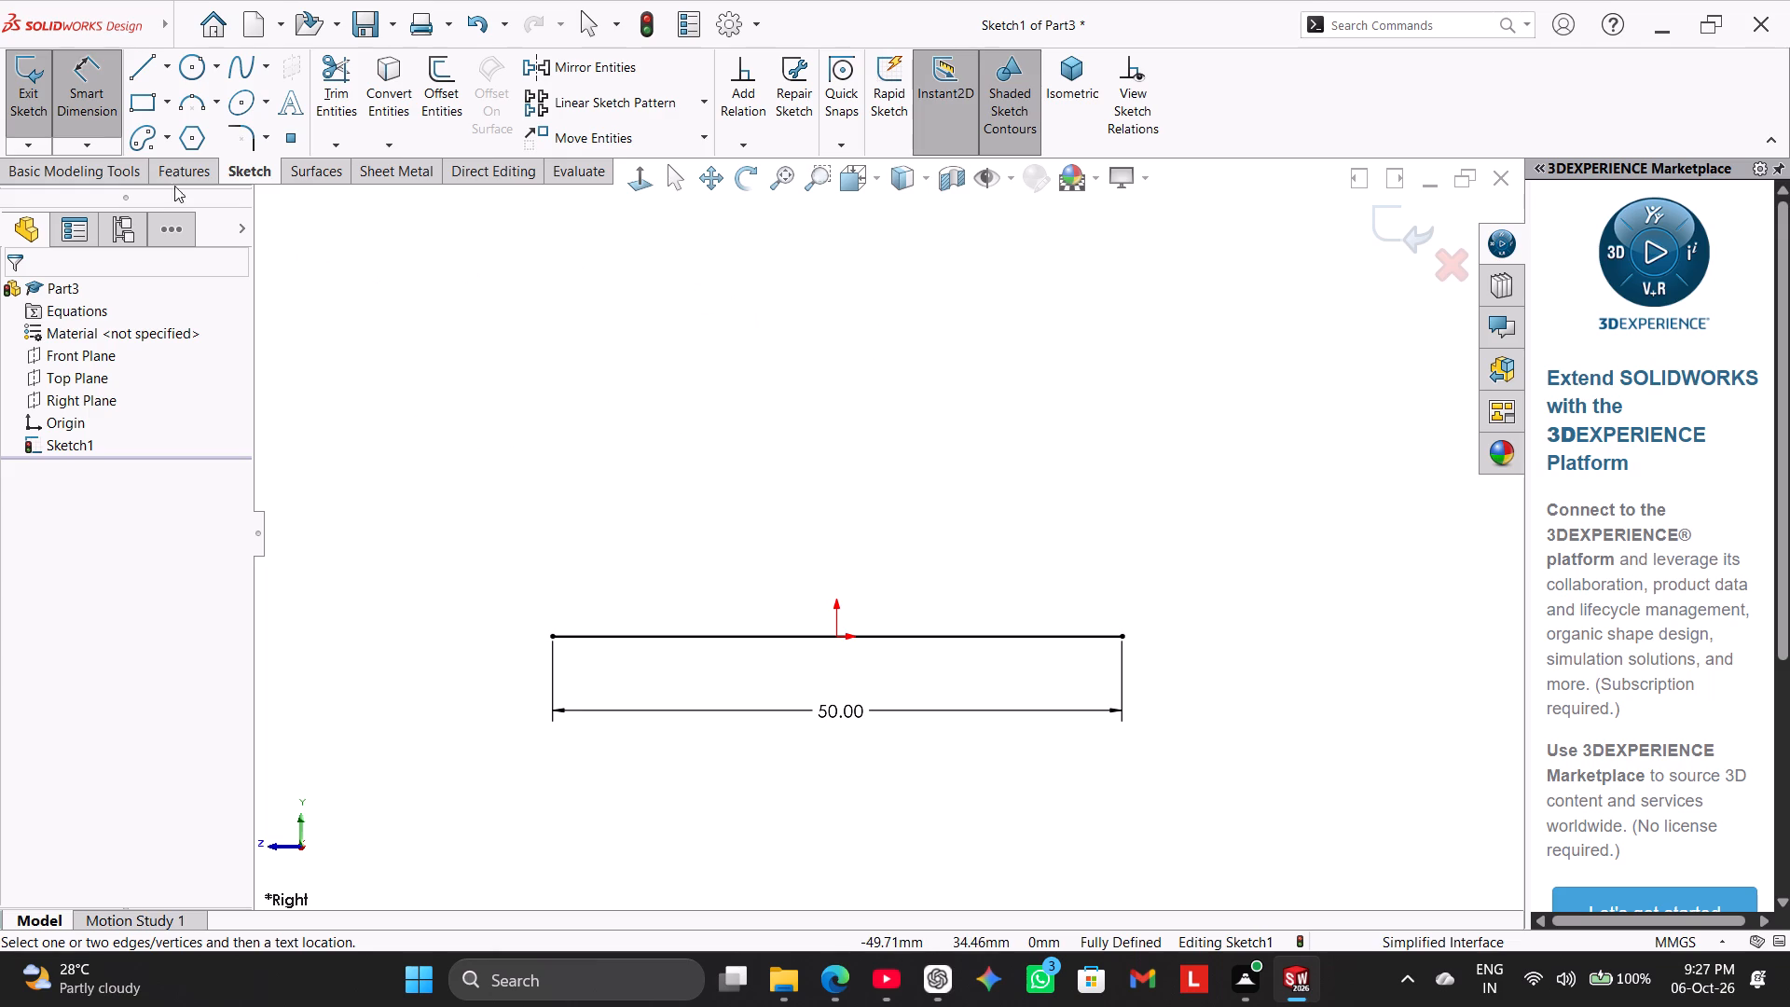
{"action": "left_click", "coordinate": [148, 68]}
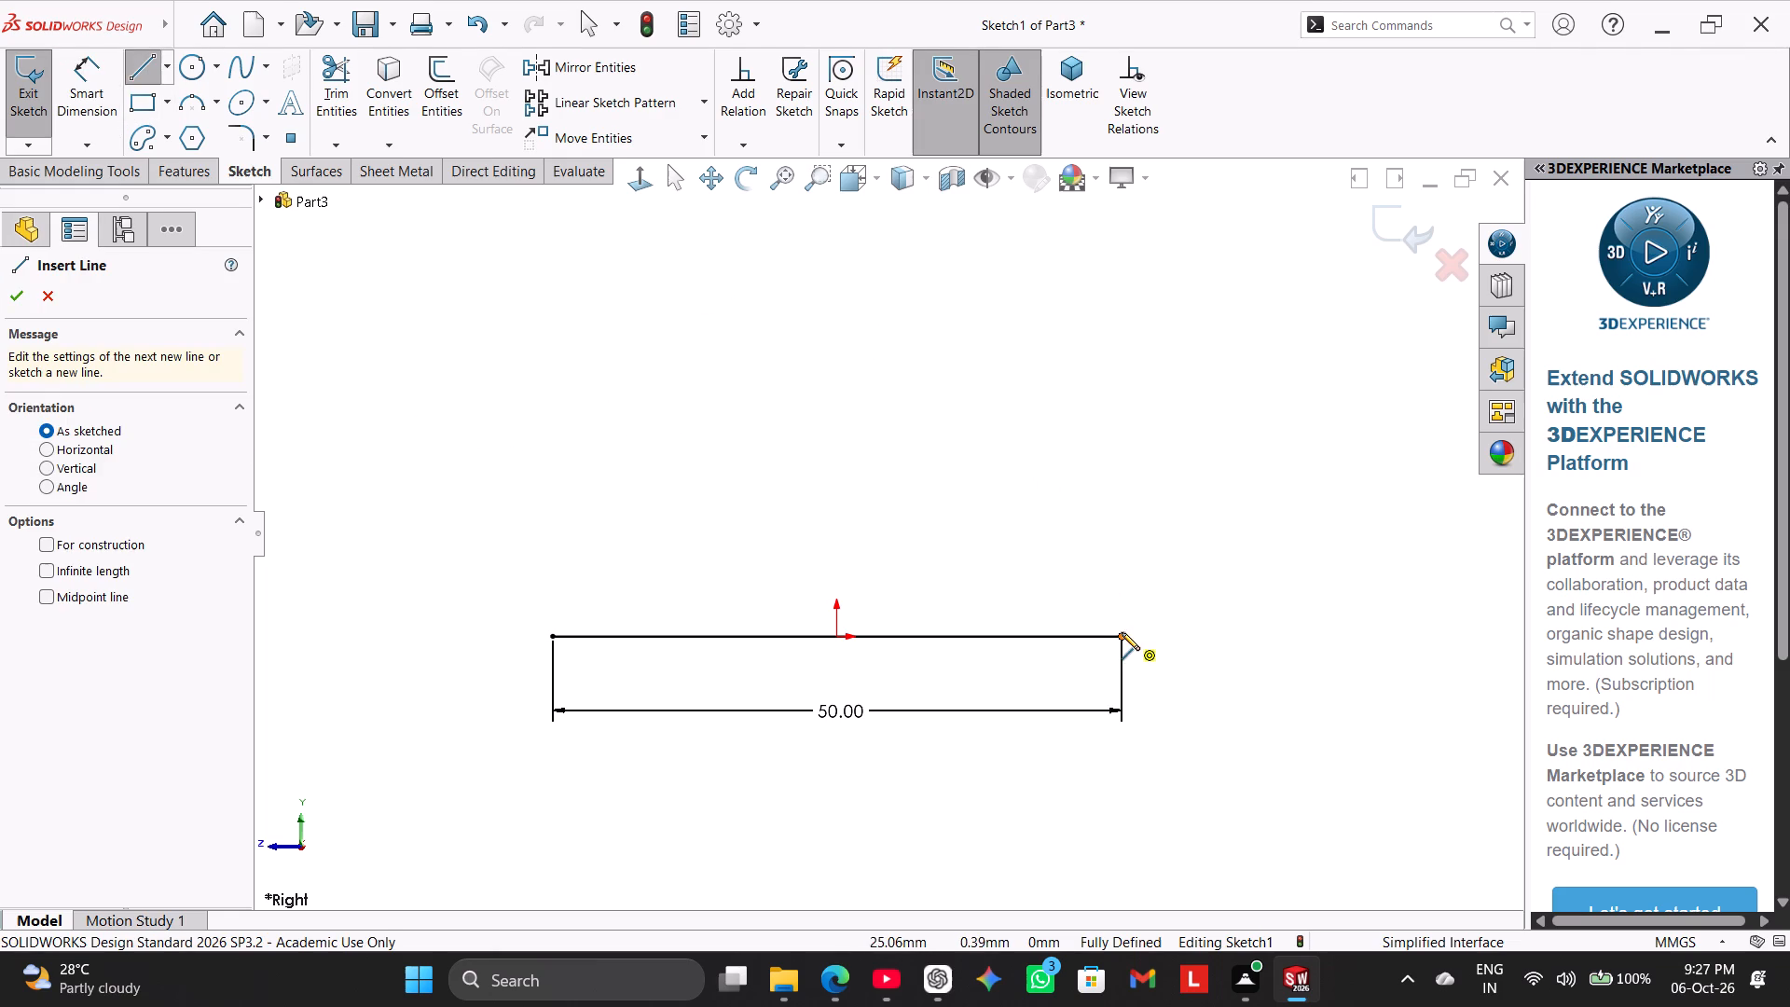
{"action": "left_click", "coordinate": [1122, 633]}
{"action": "left_click", "coordinate": [1121, 426]}
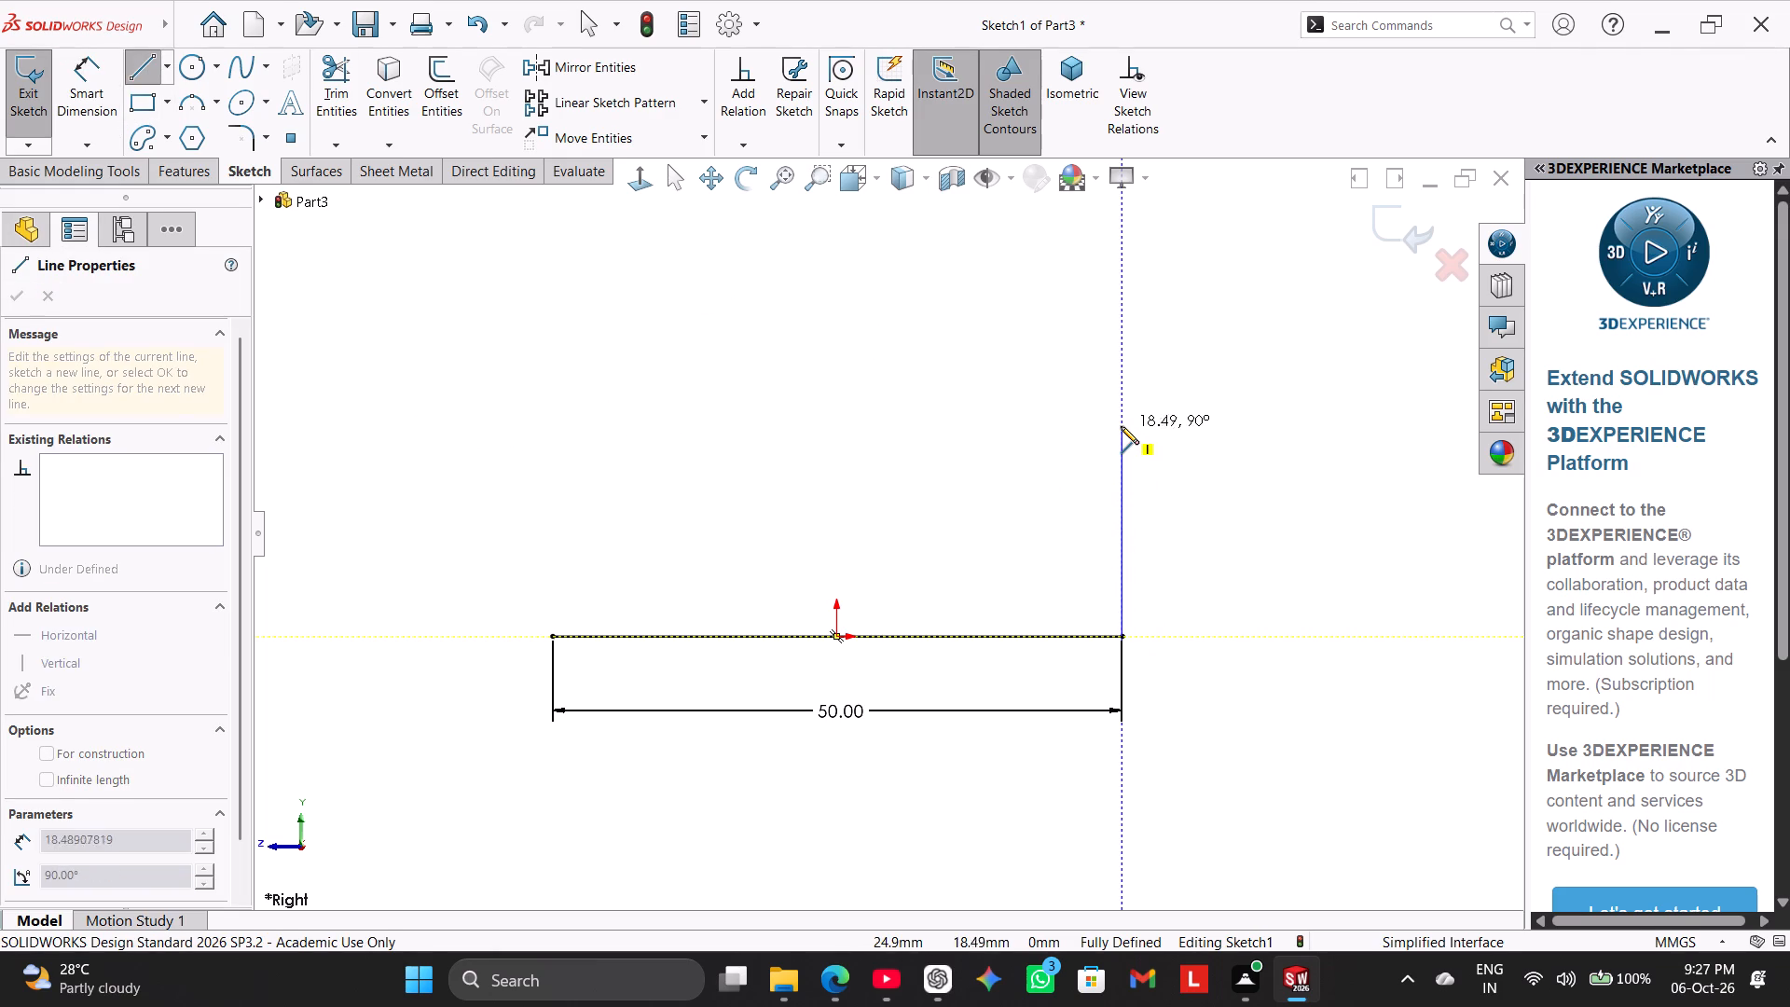
{"action": "left_click", "coordinate": [885, 425]}
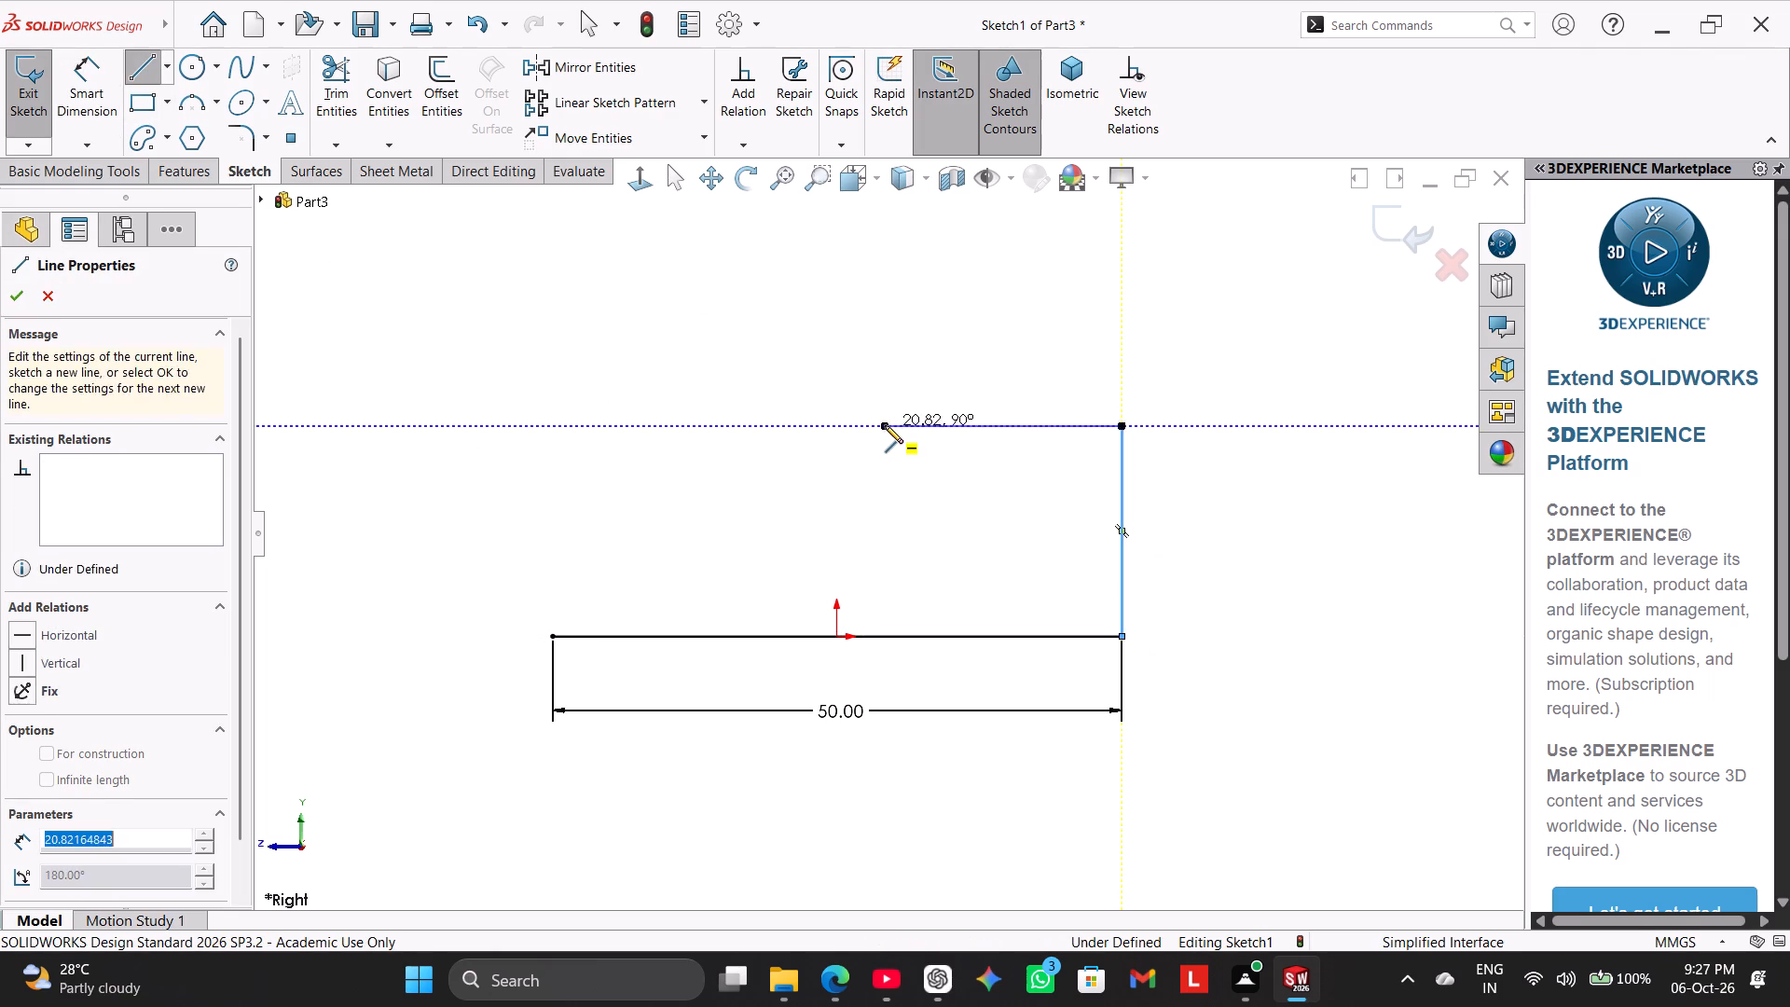
{"action": "left_click", "coordinate": [887, 329]}
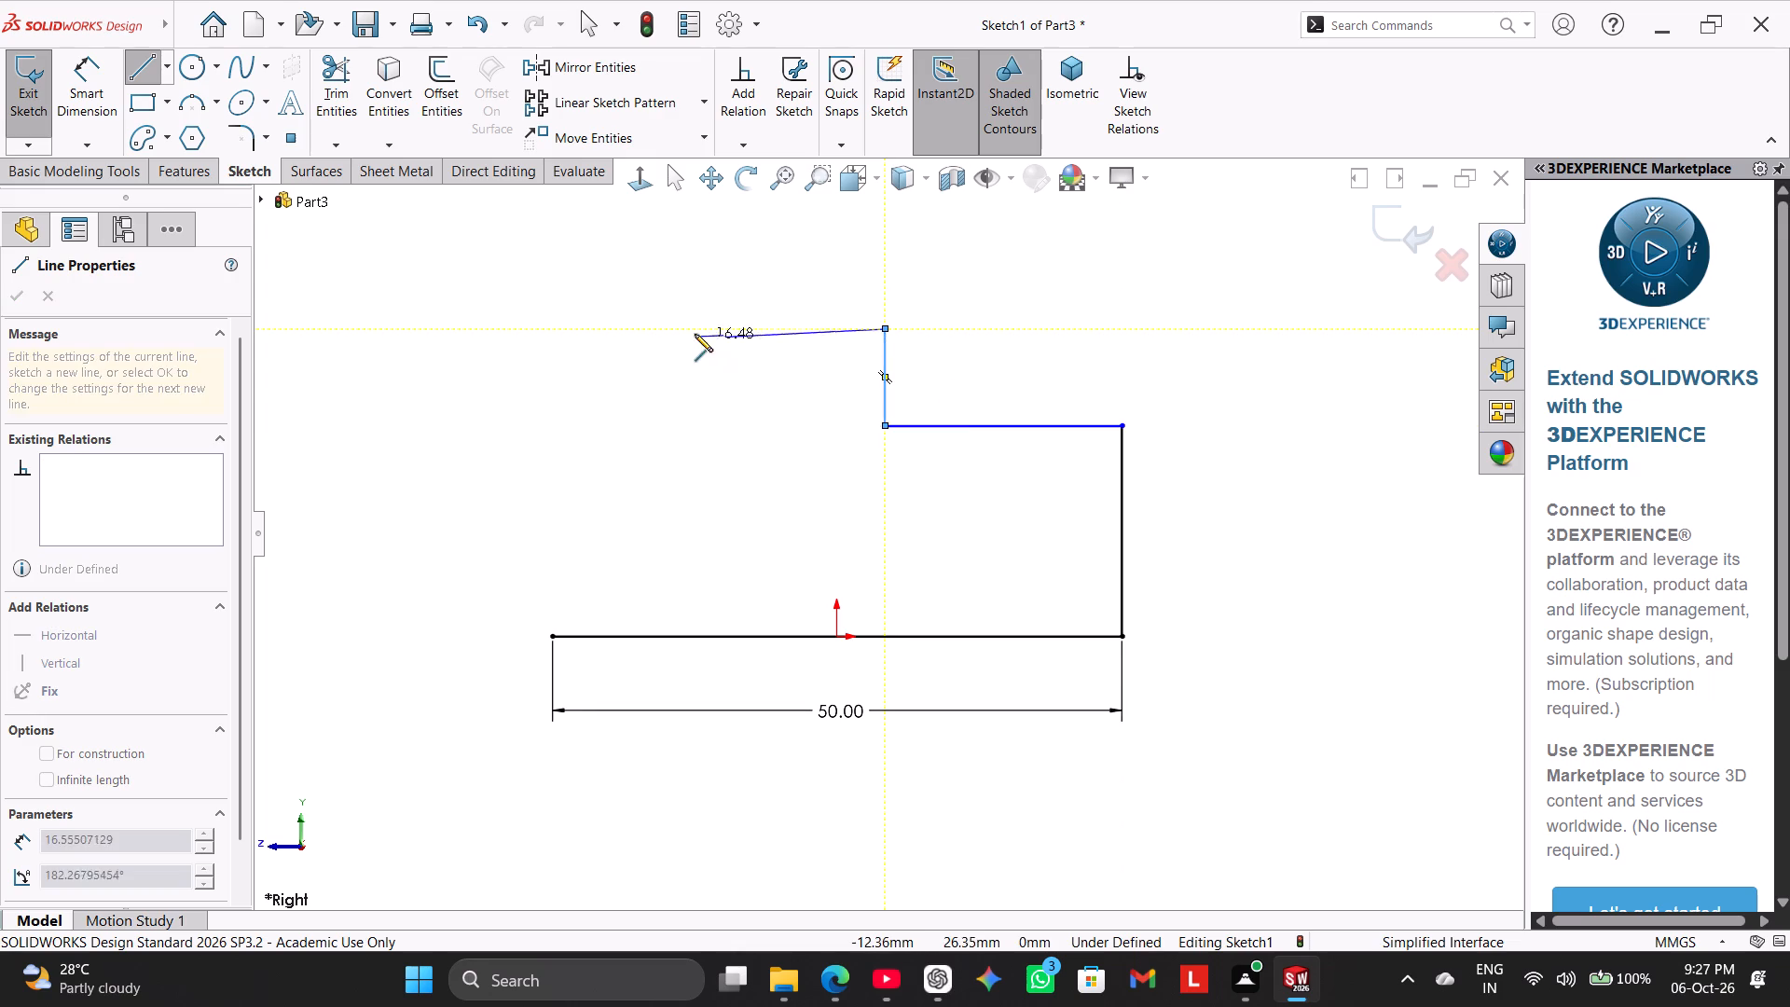
{"action": "left_click", "coordinate": [695, 329]}
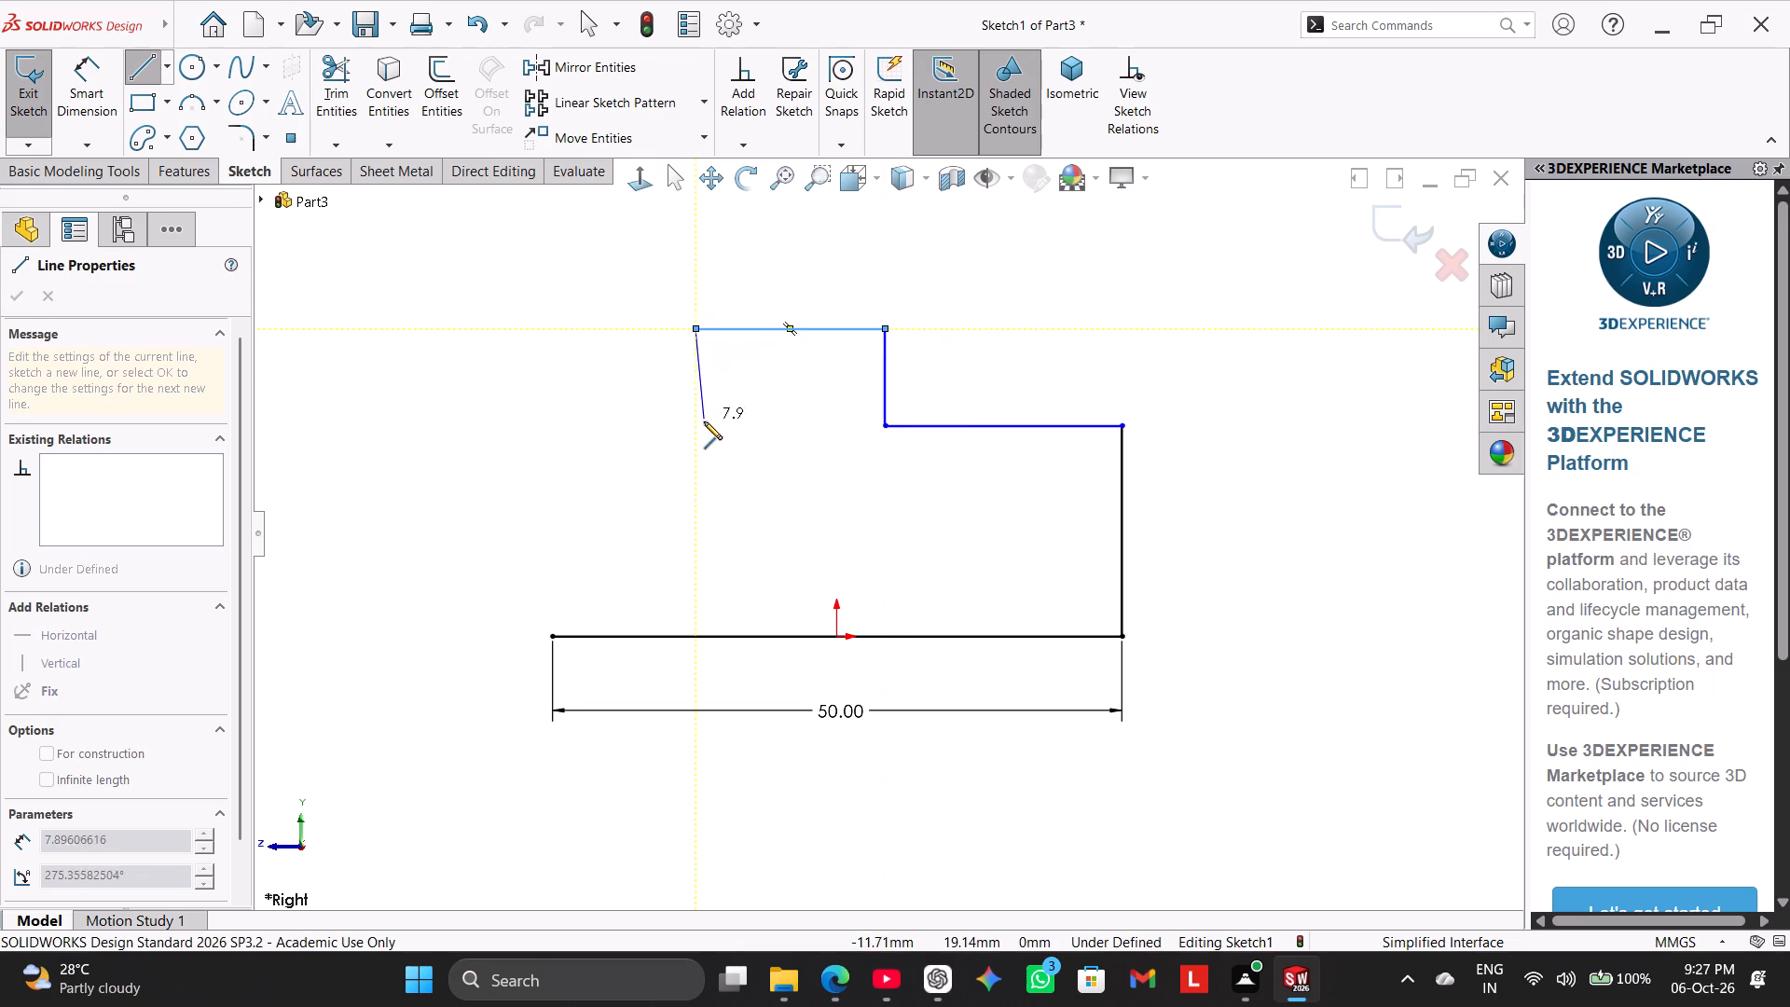
{"action": "left_click", "coordinate": [700, 422]}
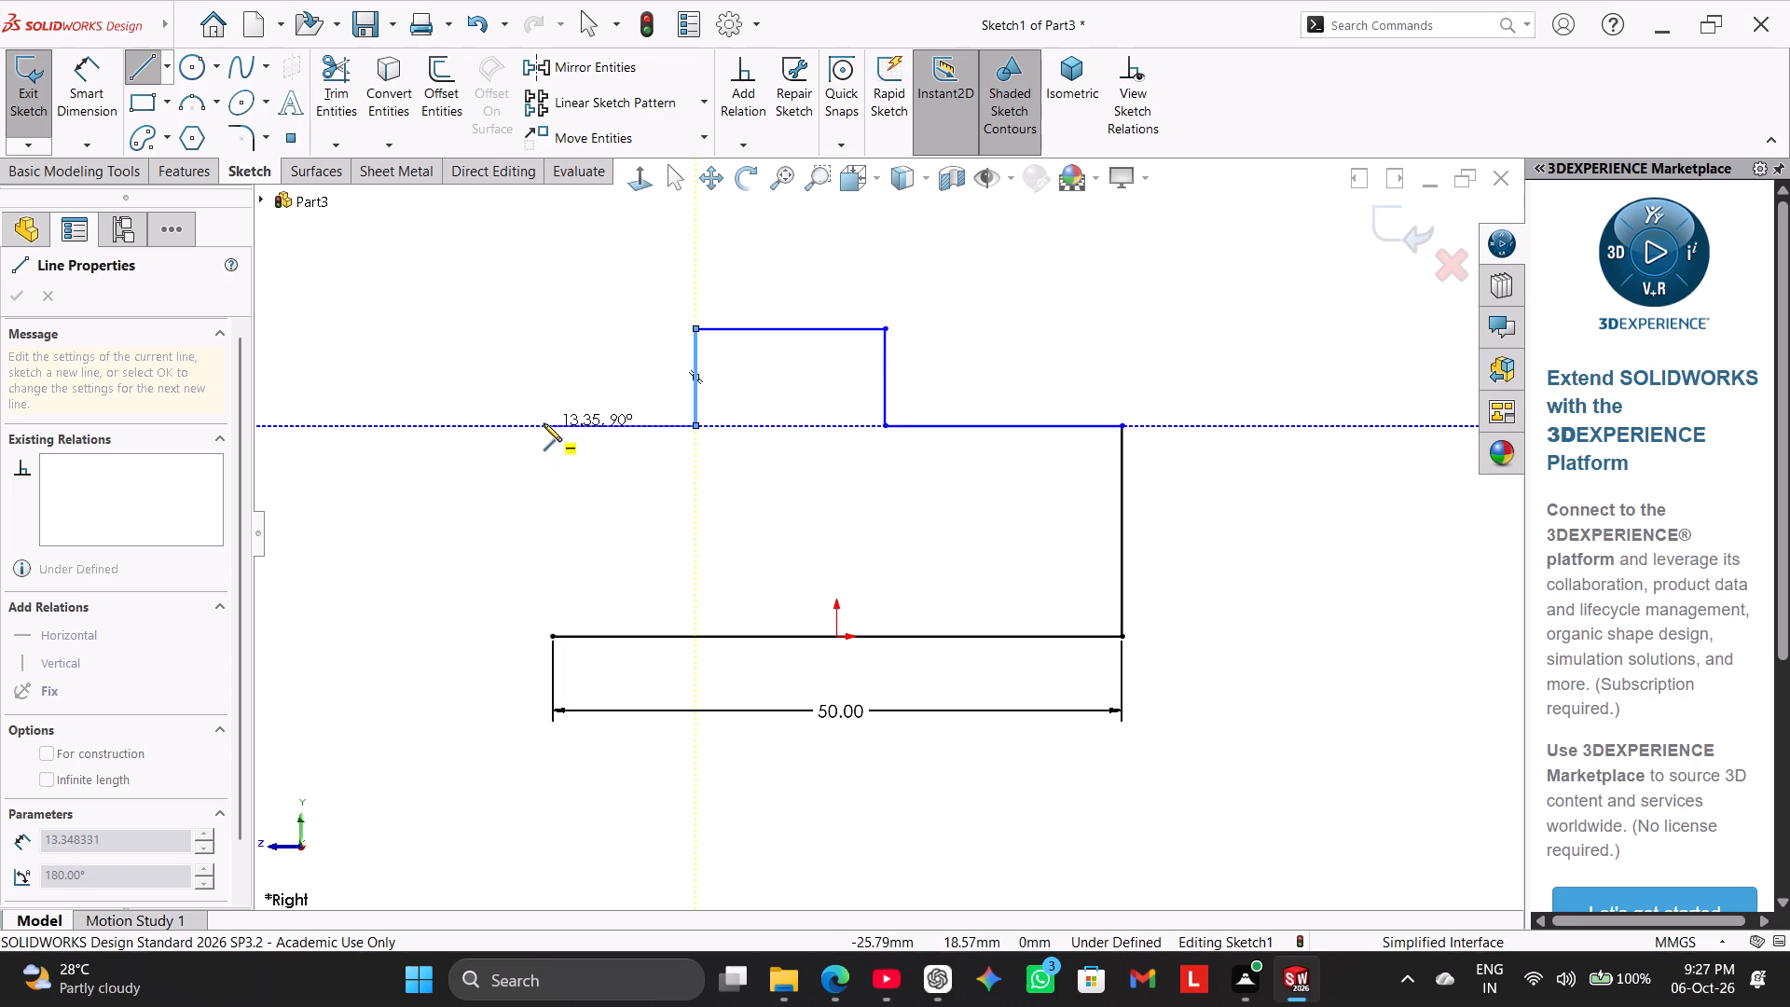
{"action": "left_click", "coordinate": [544, 423]}
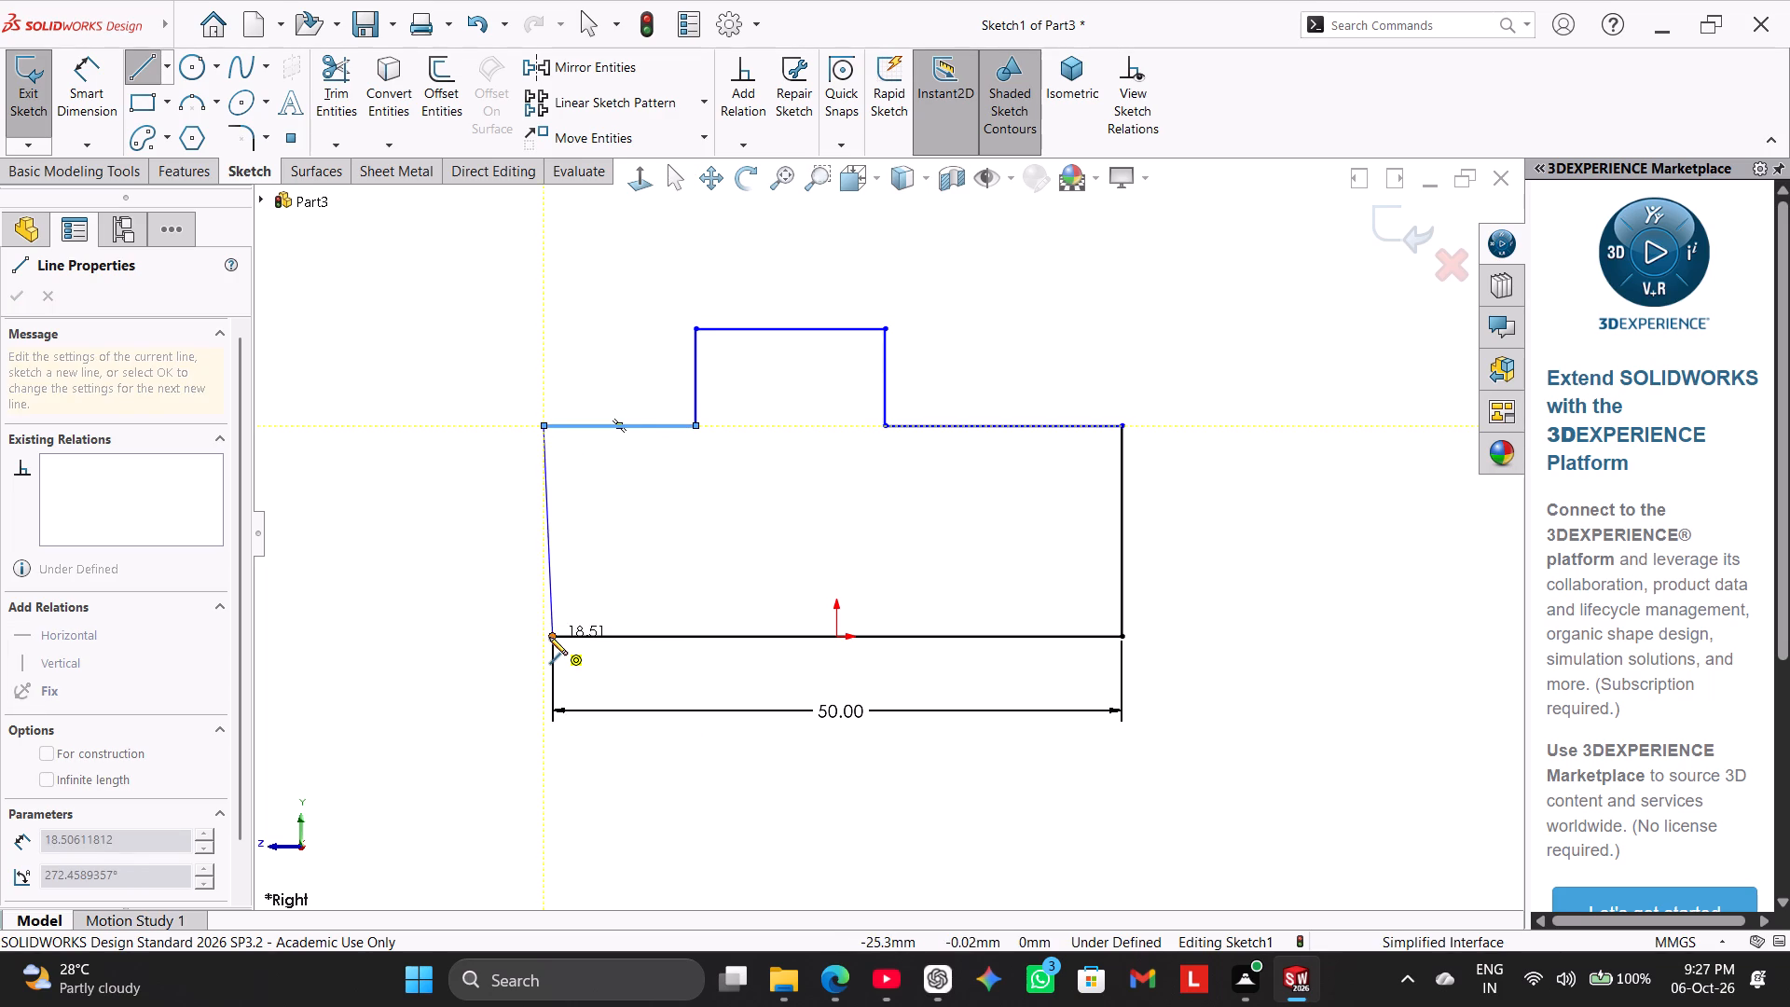
{"action": "left_click", "coordinate": [549, 637]}
{"action": "right_click", "coordinate": [459, 553]}
{"action": "left_click", "coordinate": [484, 565]}
Make the slanted left side of the outline vertical.
{"action": "right_click", "coordinate": [545, 511]}
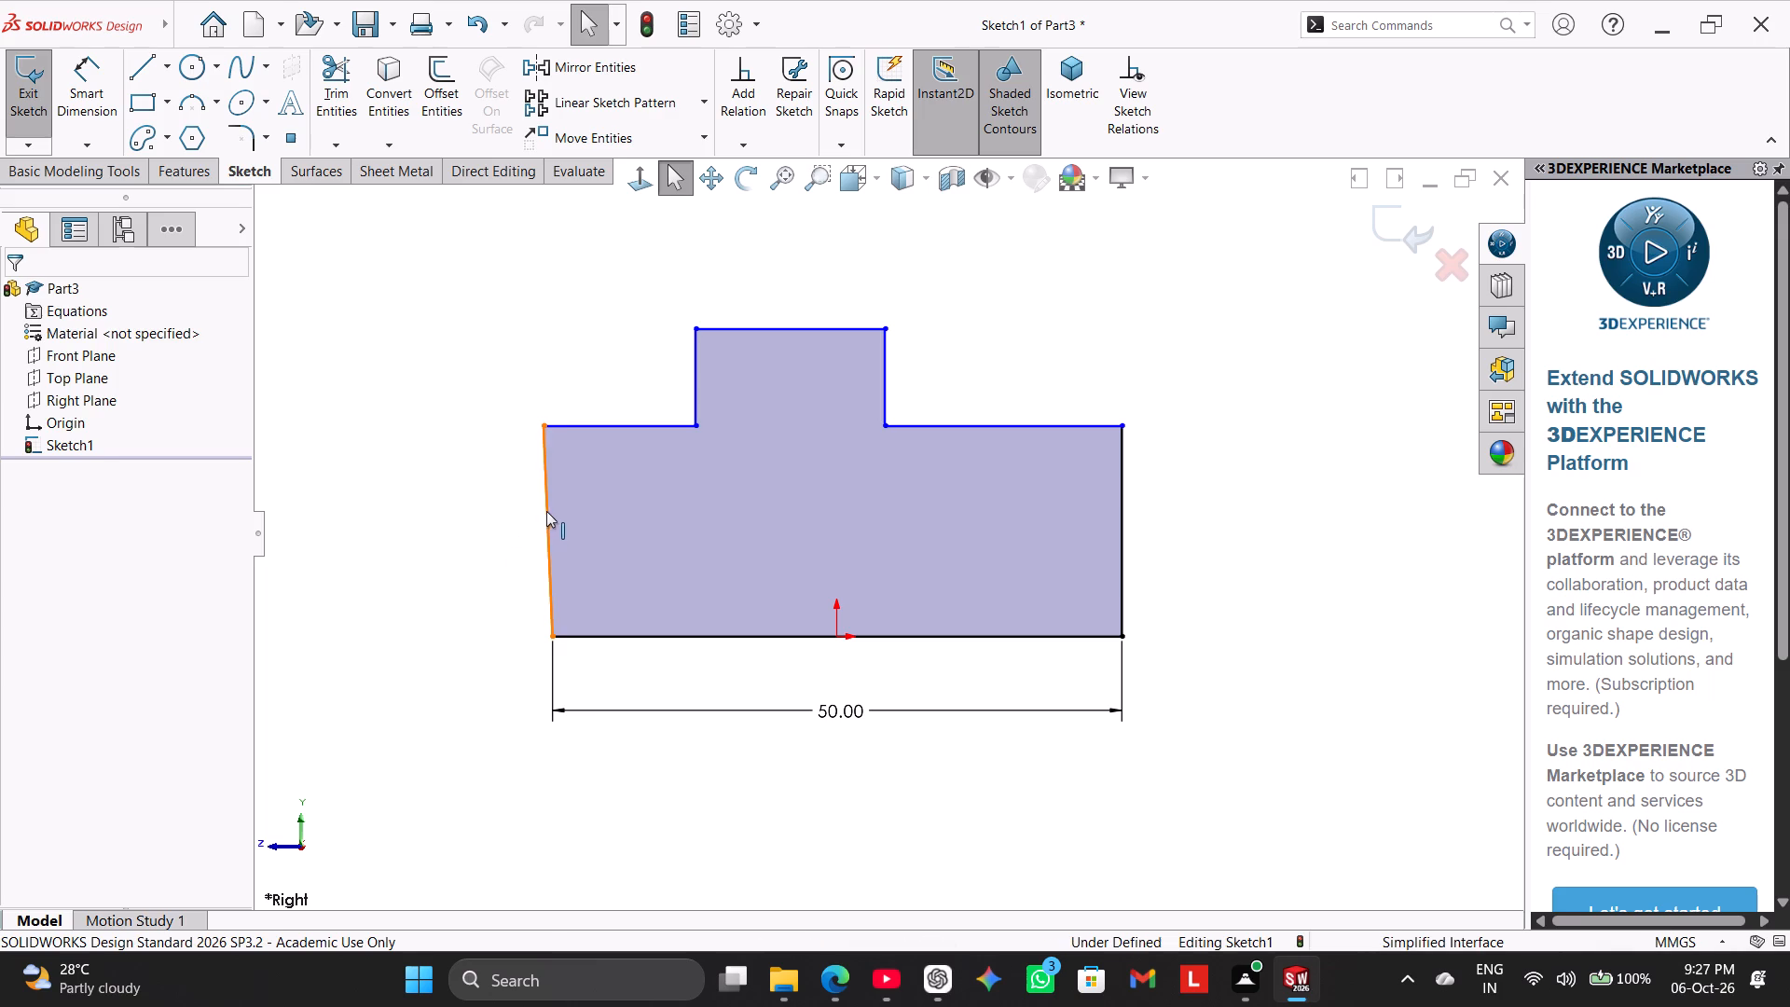
{"action": "left_click", "coordinate": [599, 448]}
{"action": "left_click", "coordinate": [527, 429]}
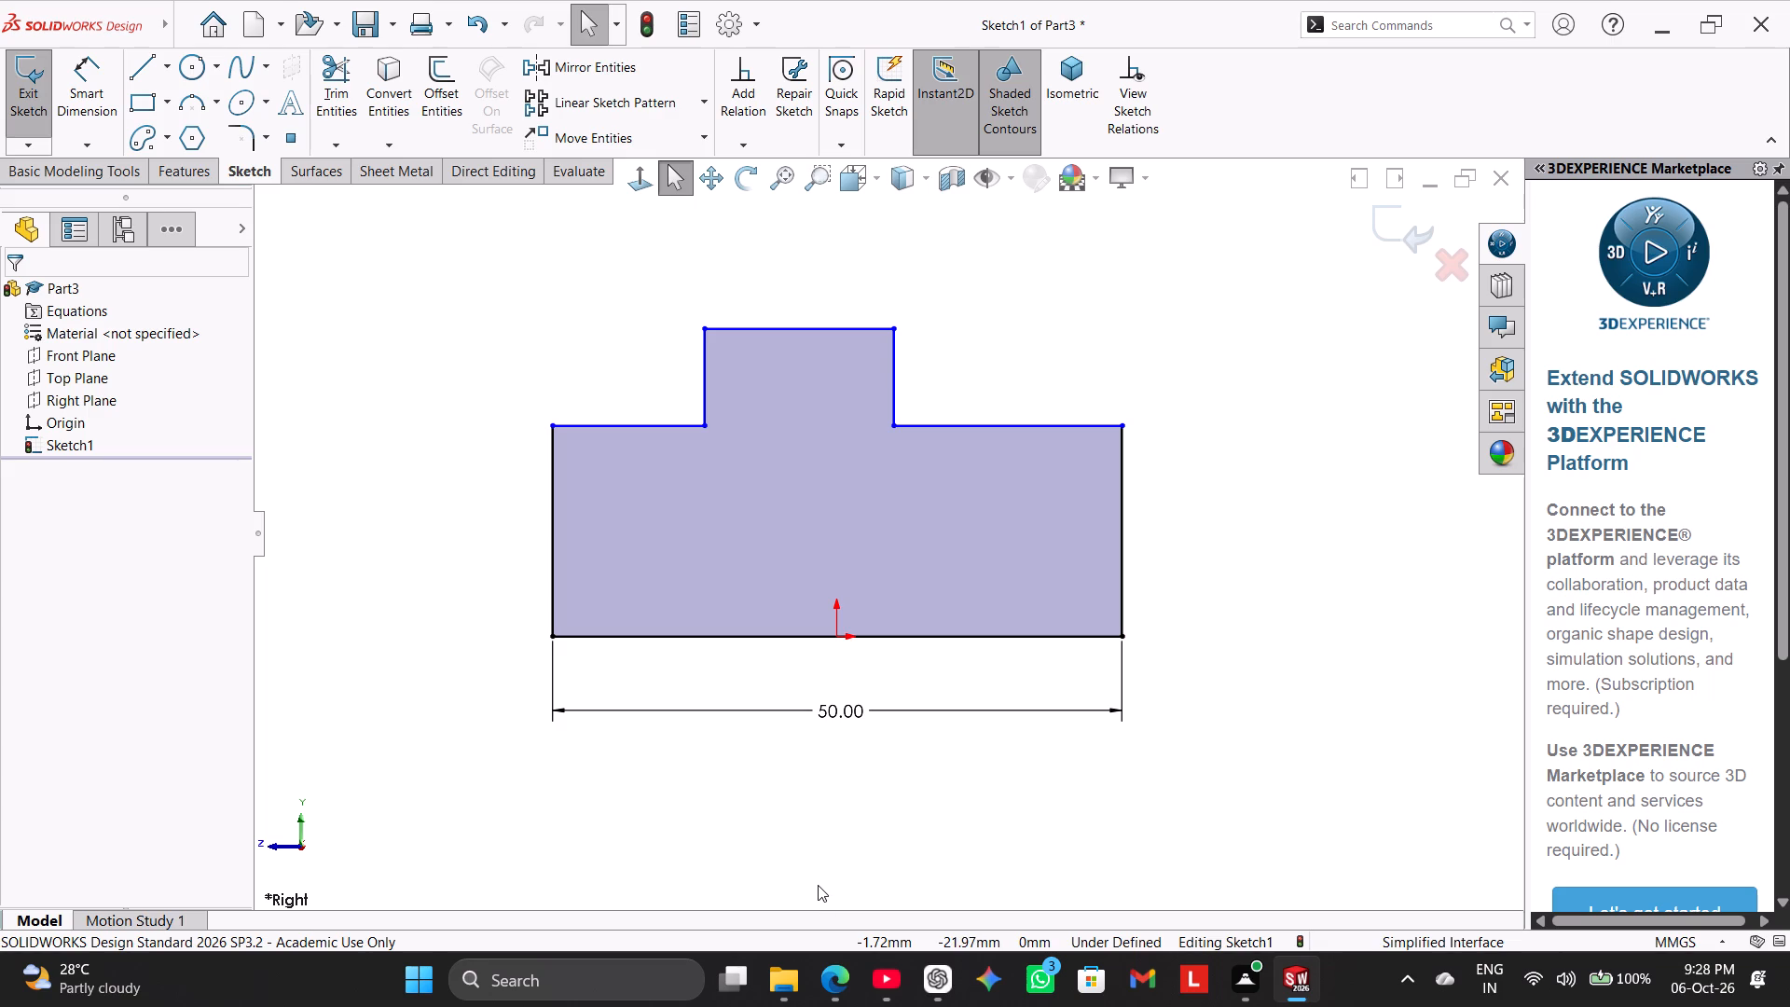
Add a Vertical relation between the top line's midpoint and the origin to centre the raised block.
{"action": "left_click", "coordinate": [800, 331], "text": "ctrl"}
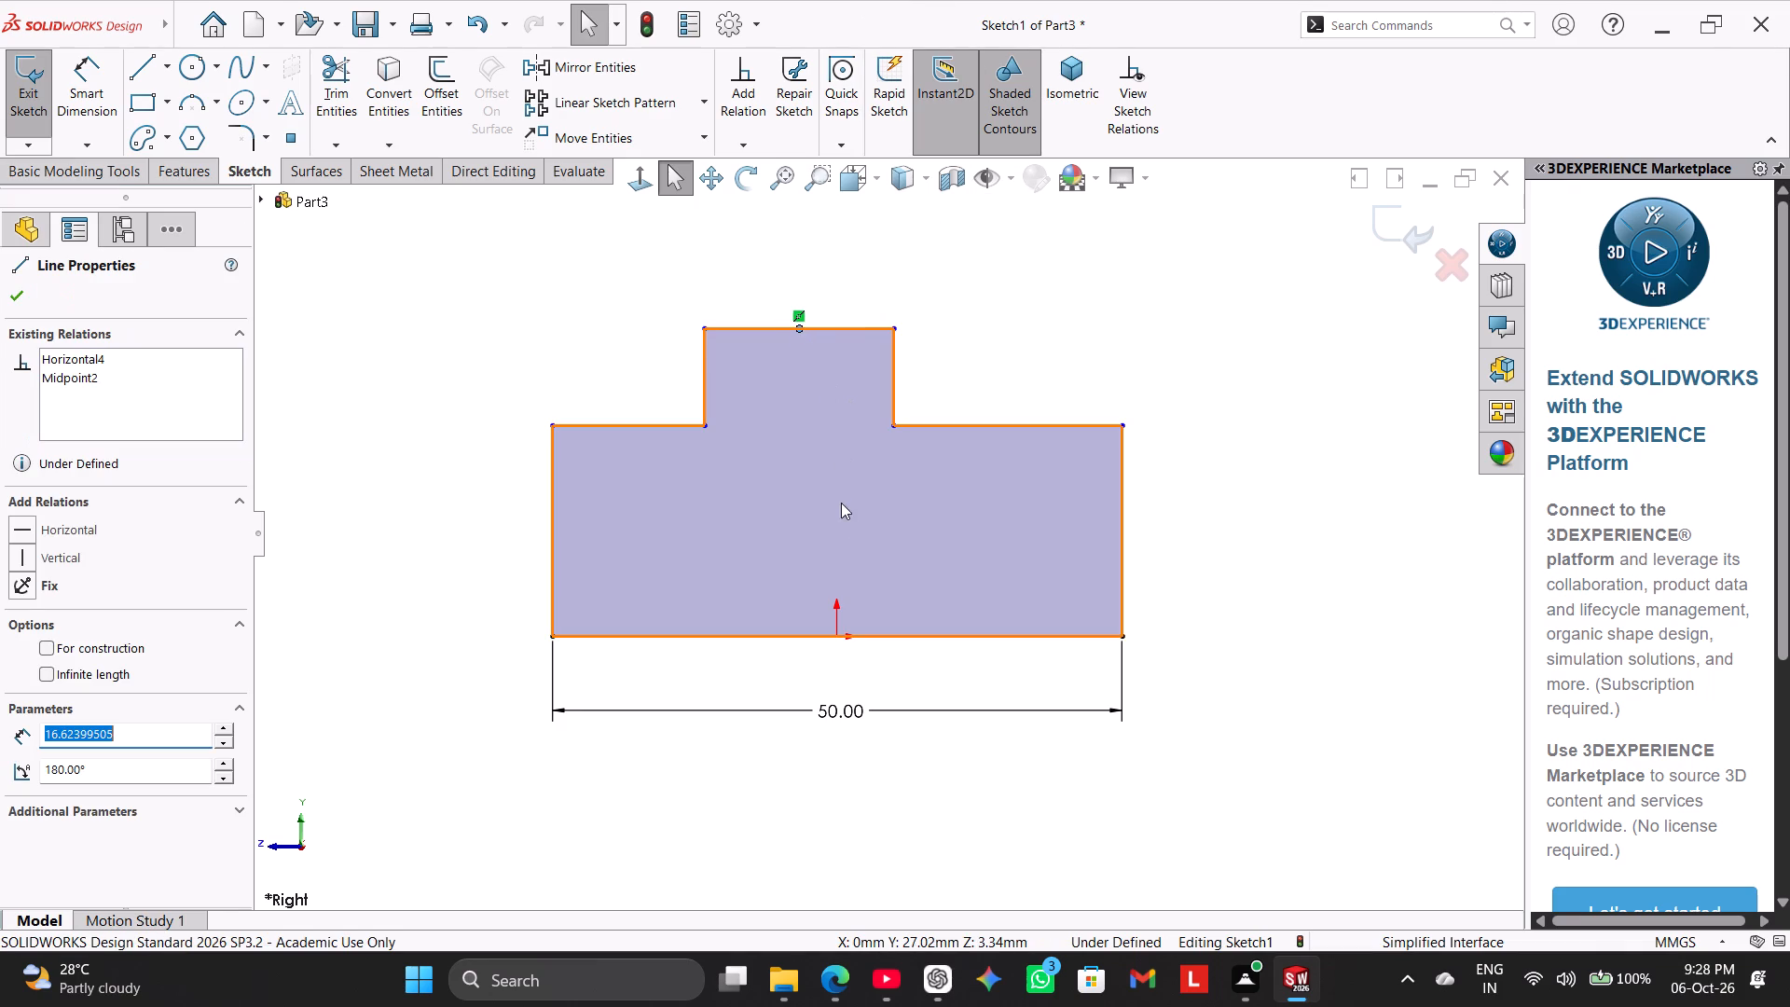
{"action": "left_click", "coordinate": [836, 635], "text": "ctrl"}
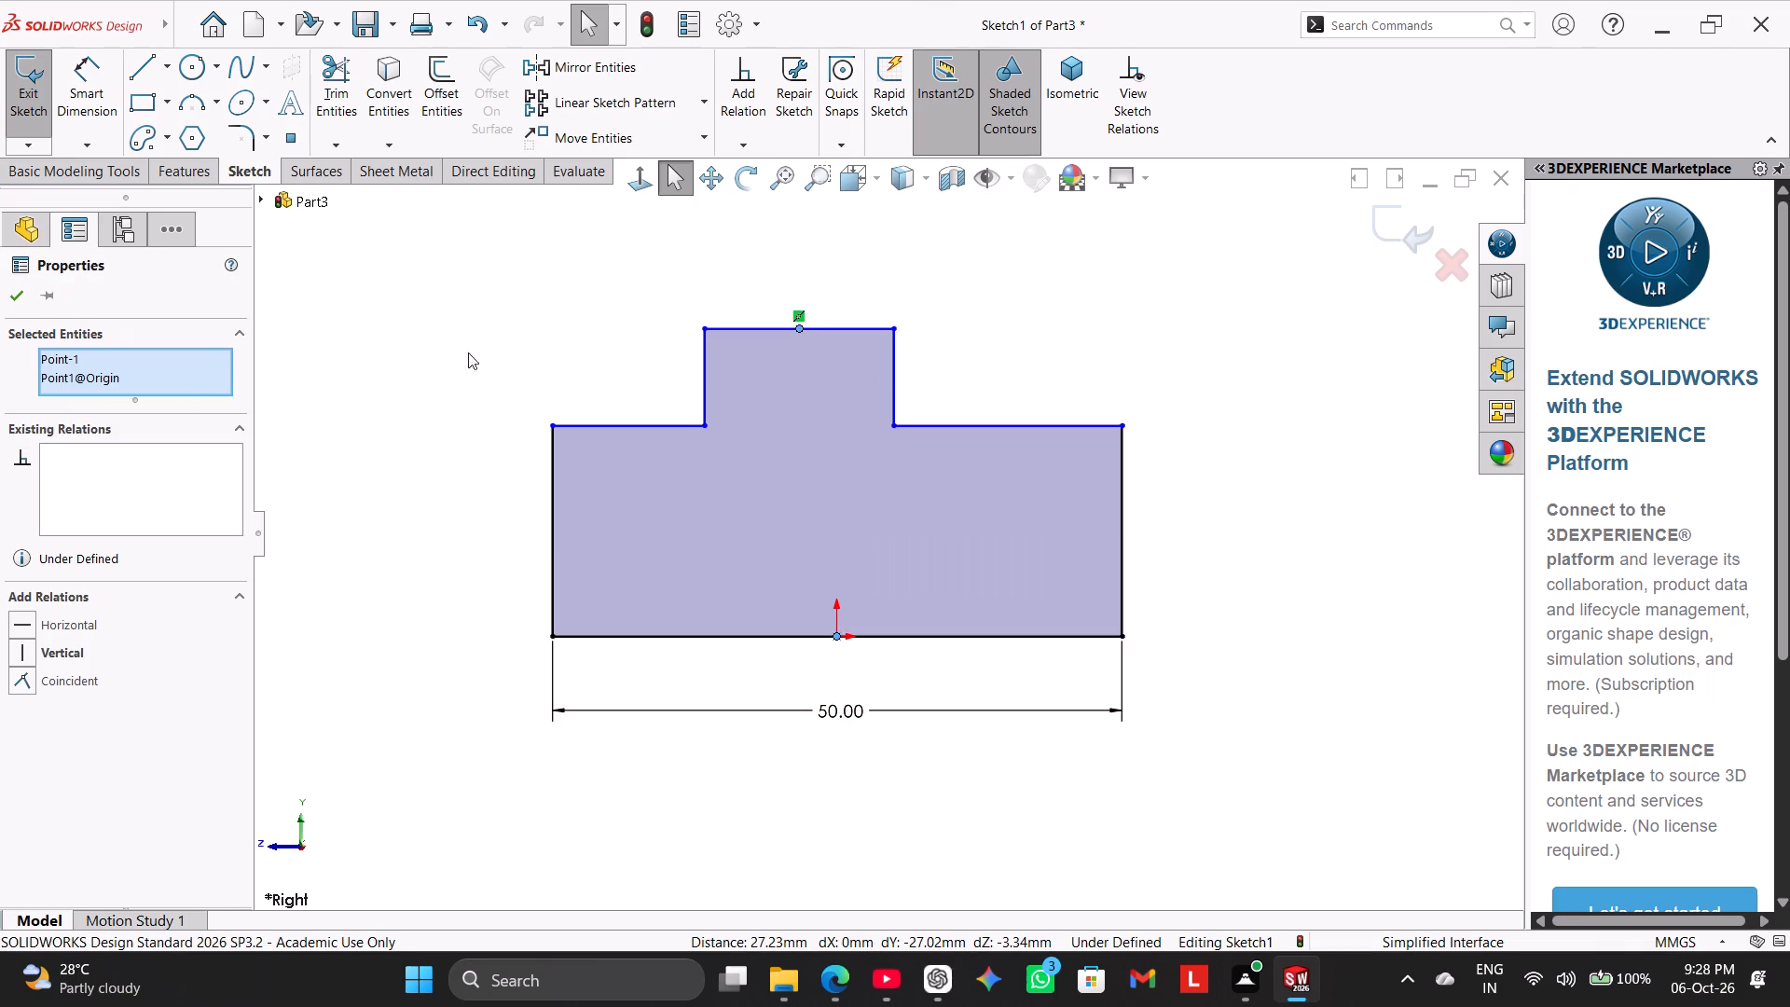
{"action": "left_click", "coordinate": [61, 651]}
{"action": "left_click", "coordinate": [464, 392]}
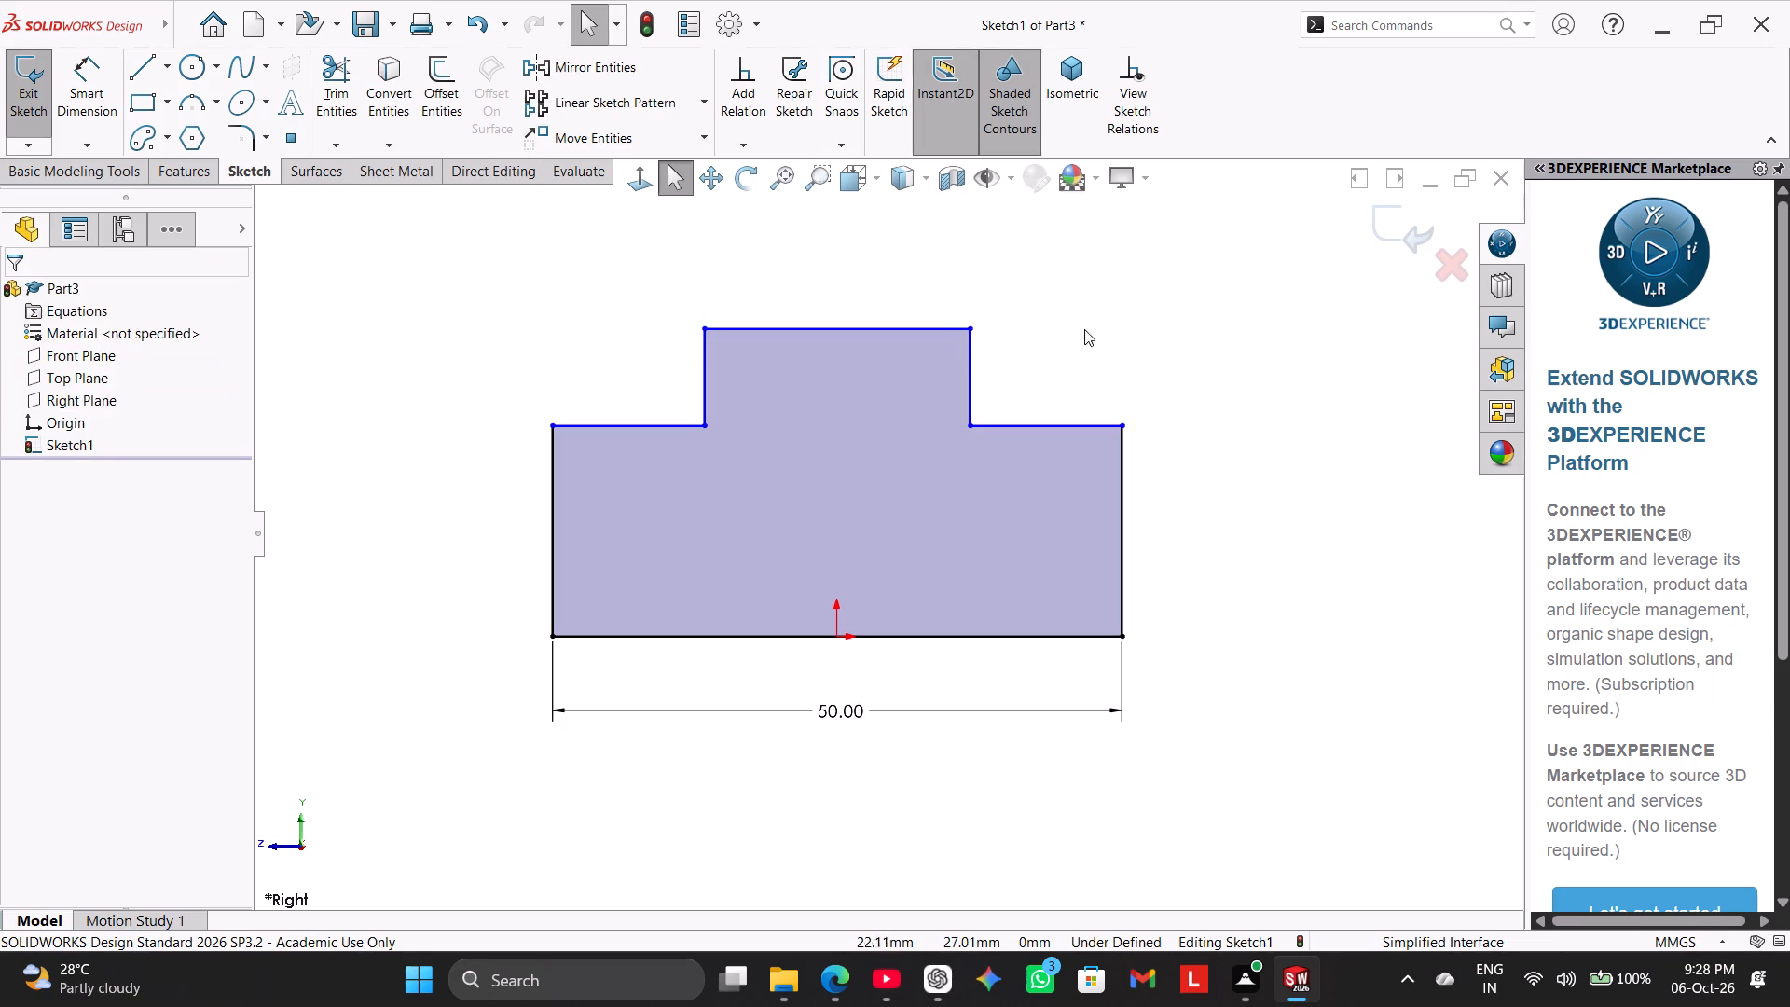
Dimension the raised block's top line to a width of 20 mm.
{"action": "left_click", "coordinate": [77, 107]}
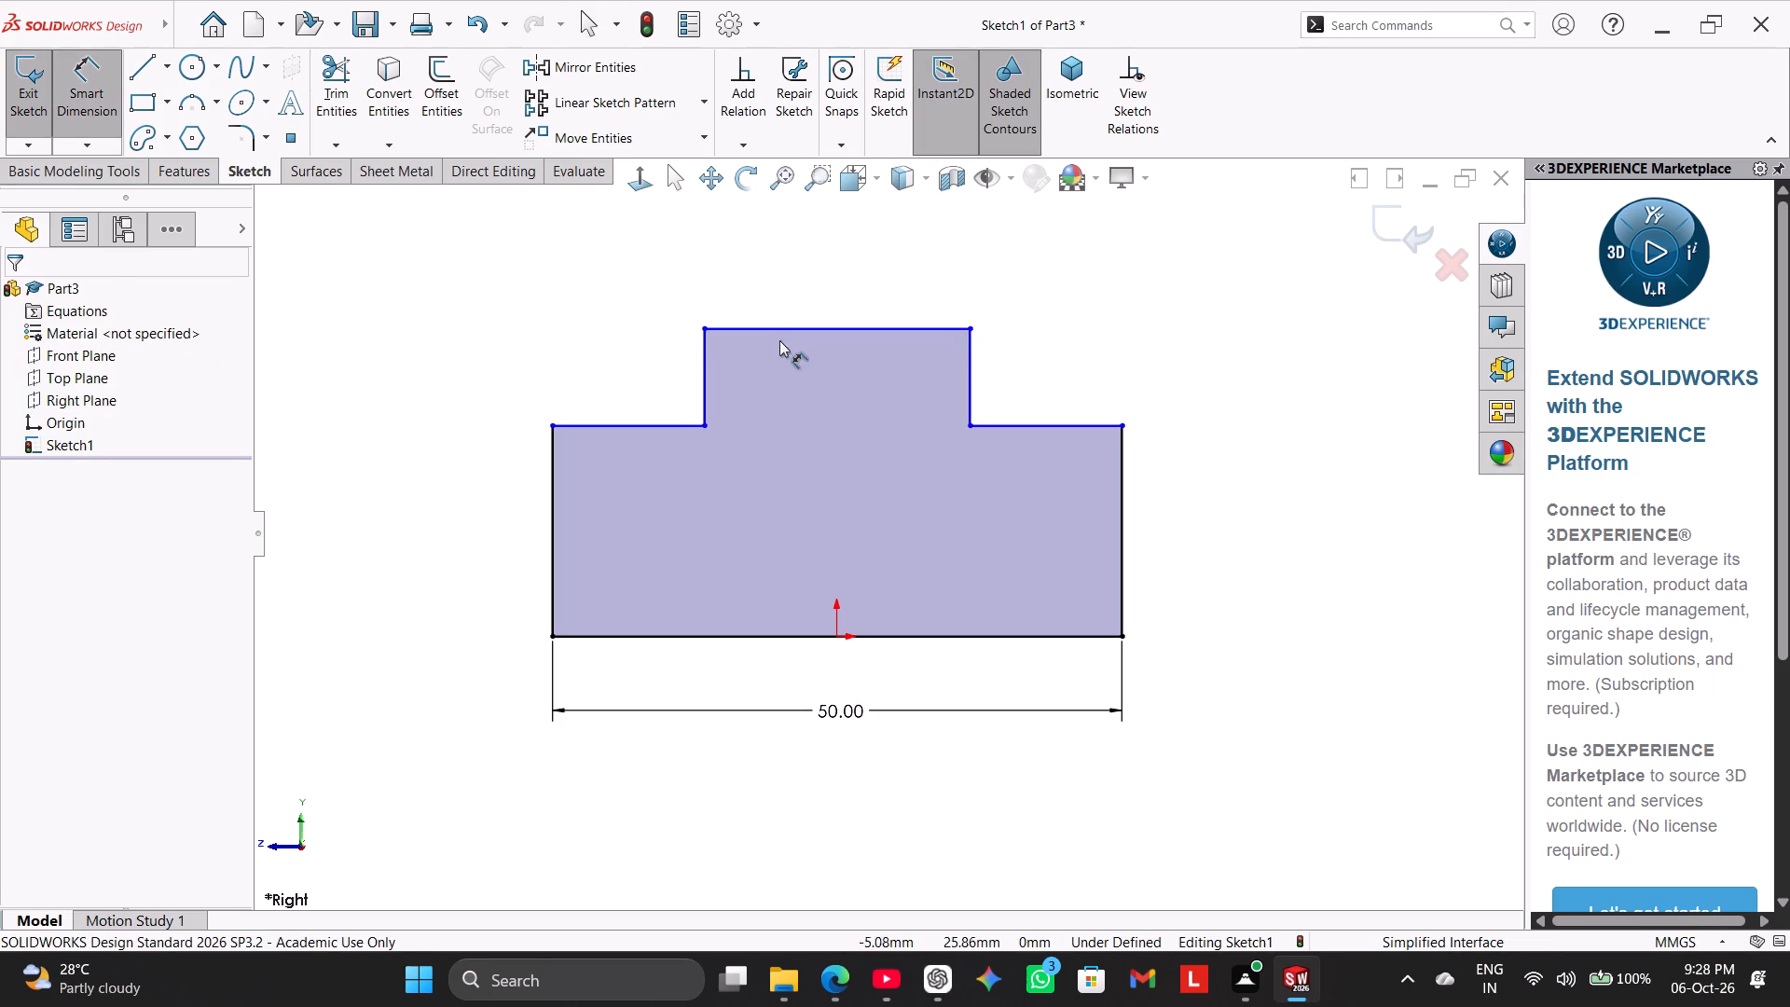
{"action": "left_click", "coordinate": [784, 328]}
{"action": "left_click", "coordinate": [835, 269]}
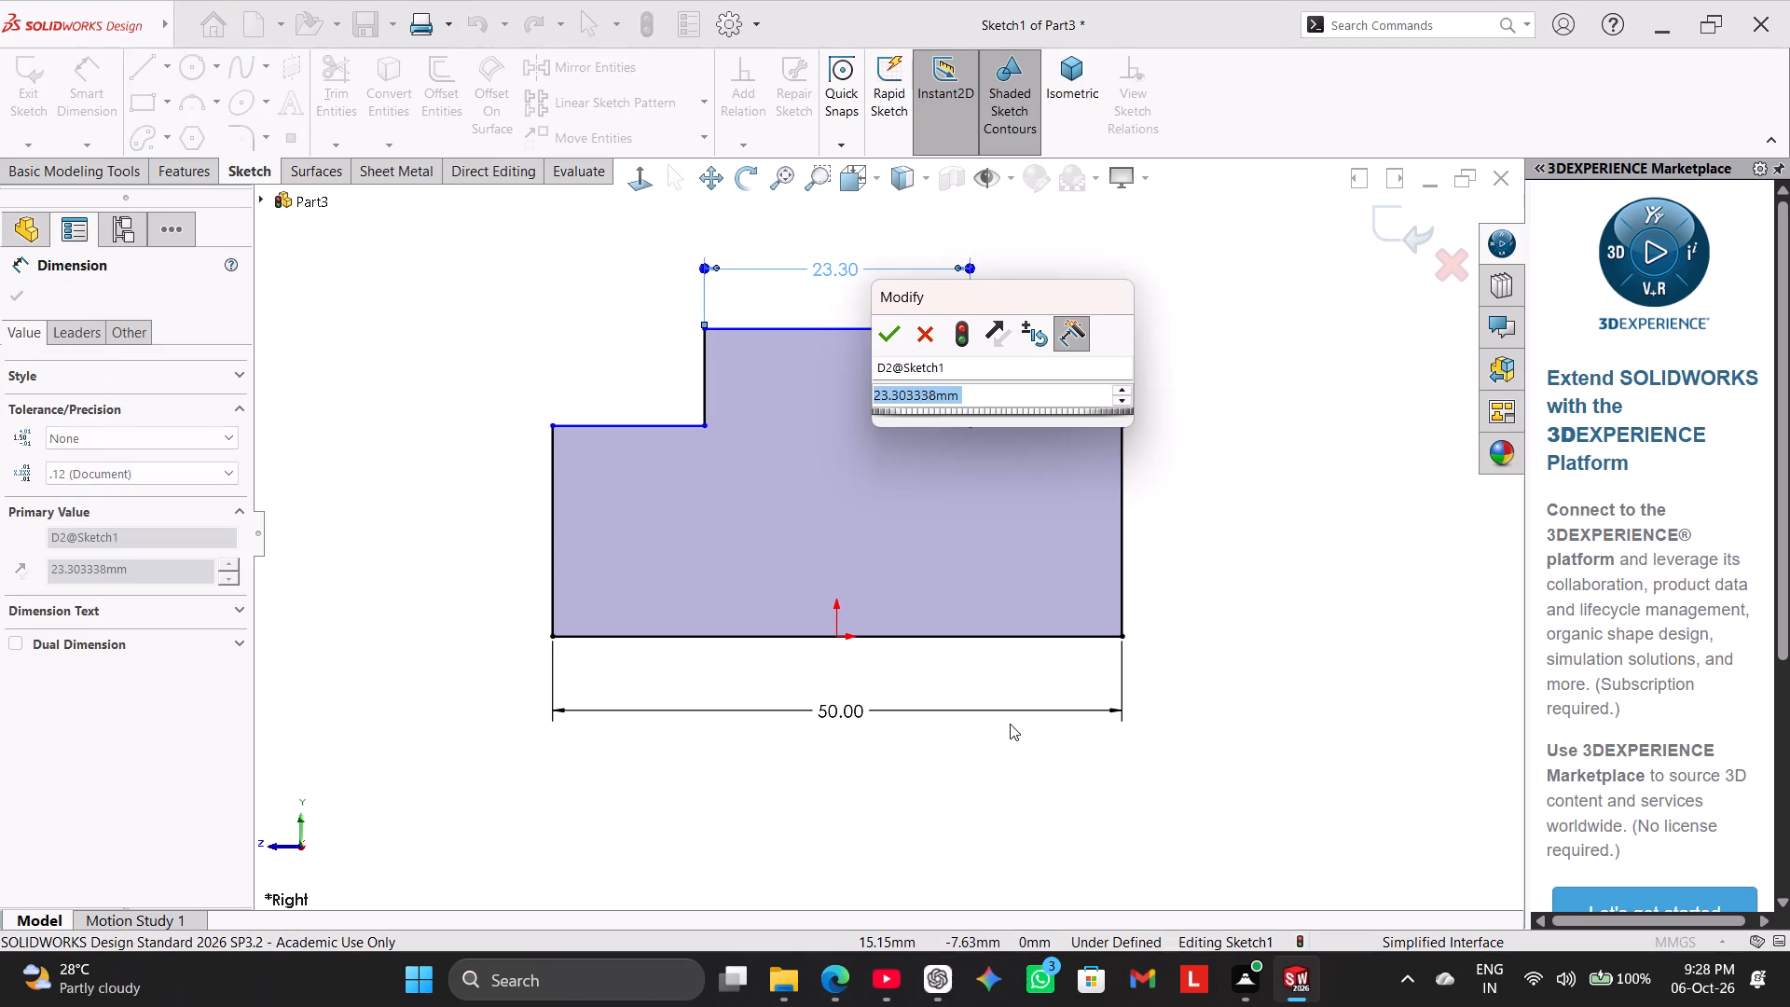
{"action": "key", "text": "2"}
{"action": "key", "text": "0"}
{"action": "key", "text": "Return"}
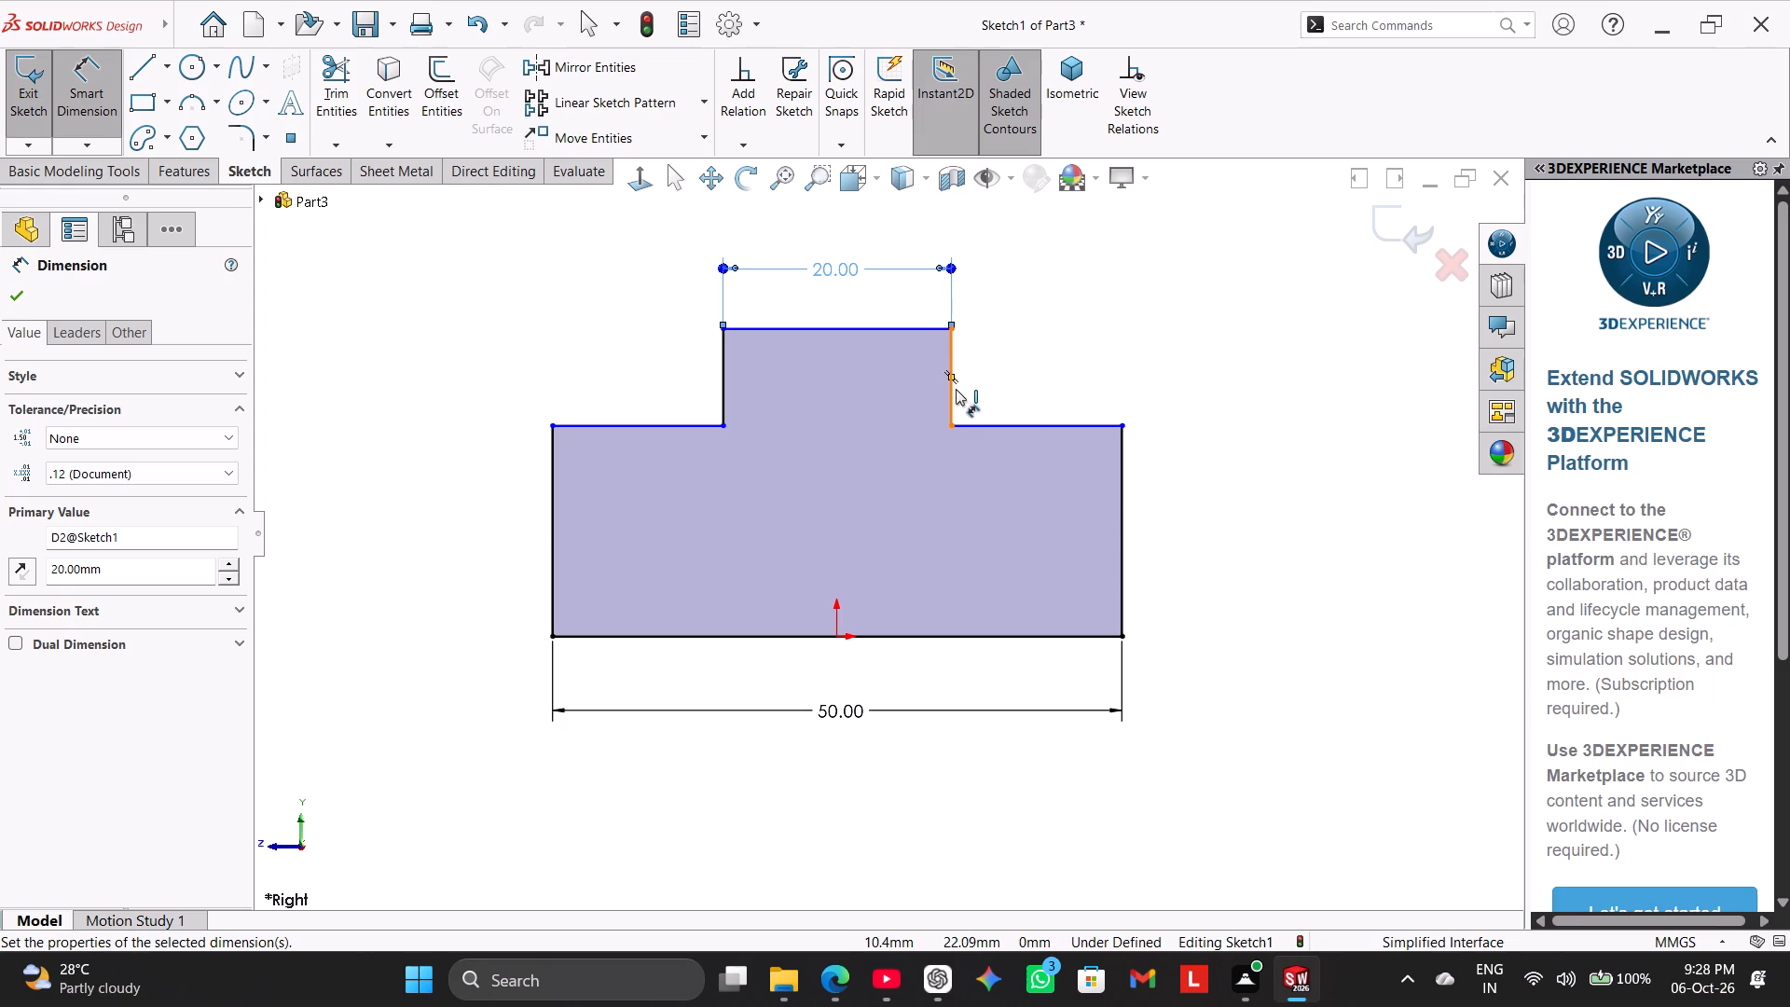
Dimension the vertical side of the base, on the side away from the Z axis arrow, to 25 mm high.
{"action": "left_click", "coordinate": [1123, 512]}
{"action": "left_click", "coordinate": [1185, 520]}
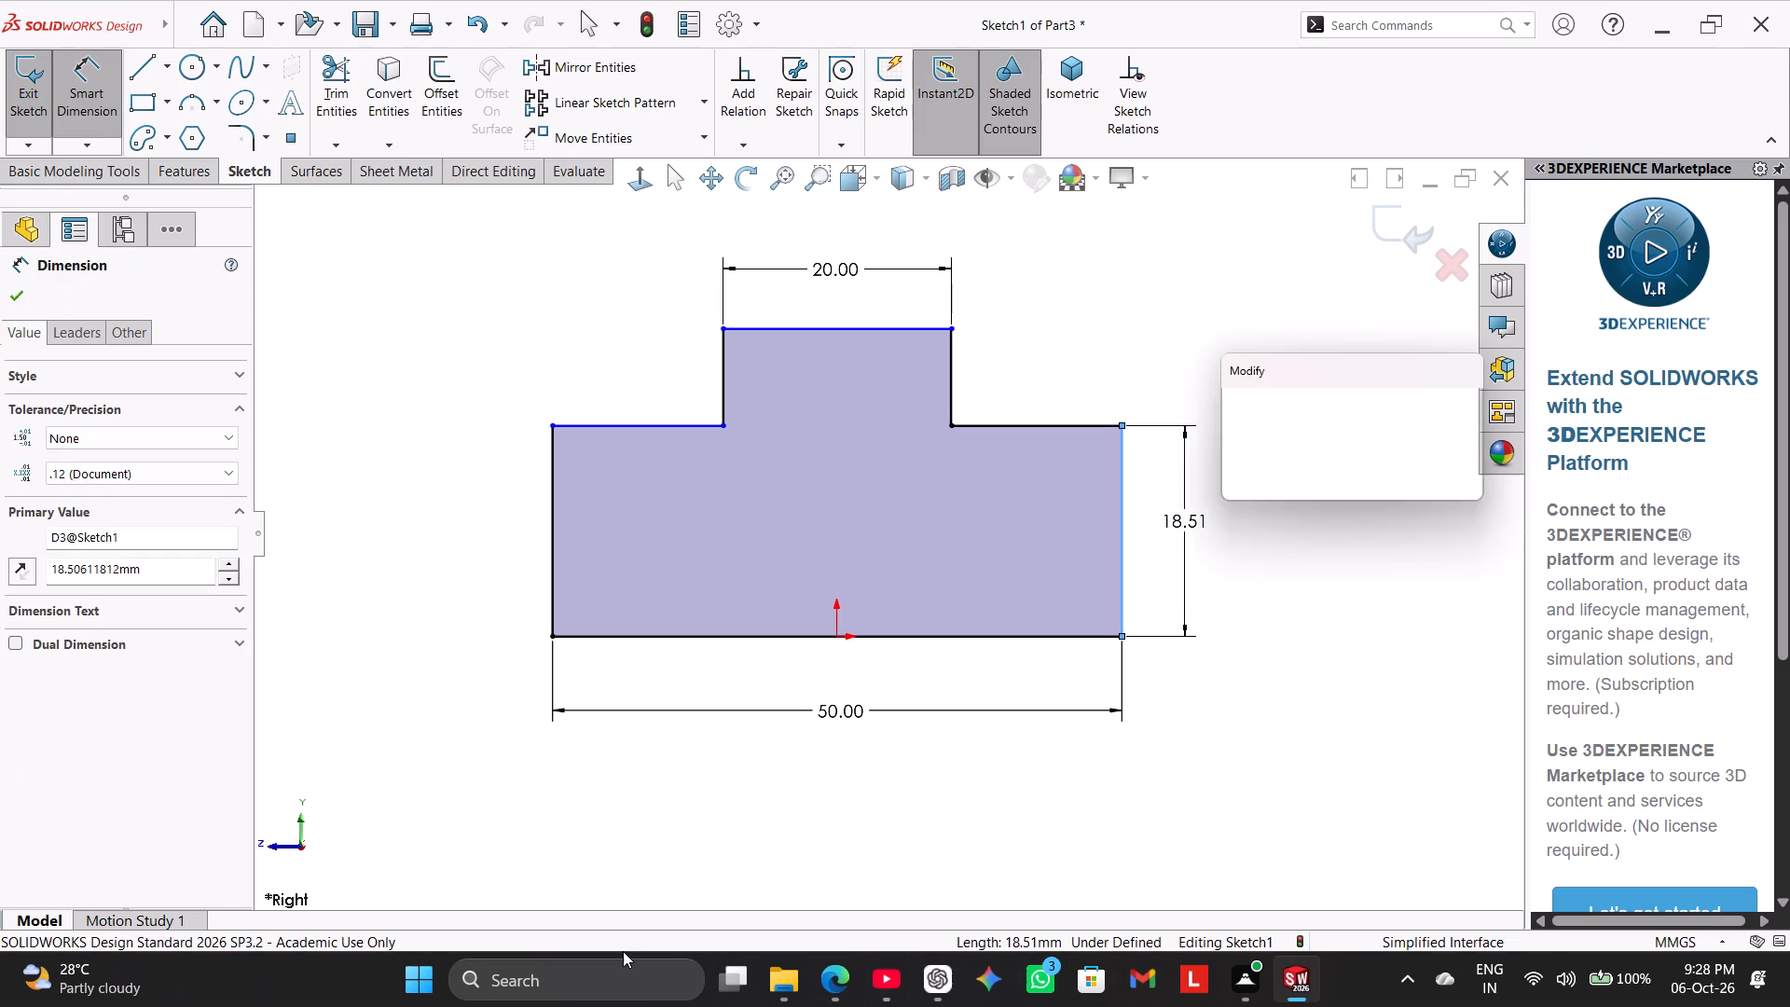
{"action": "type", "text": "25"}
{"action": "key", "text": "Return"}
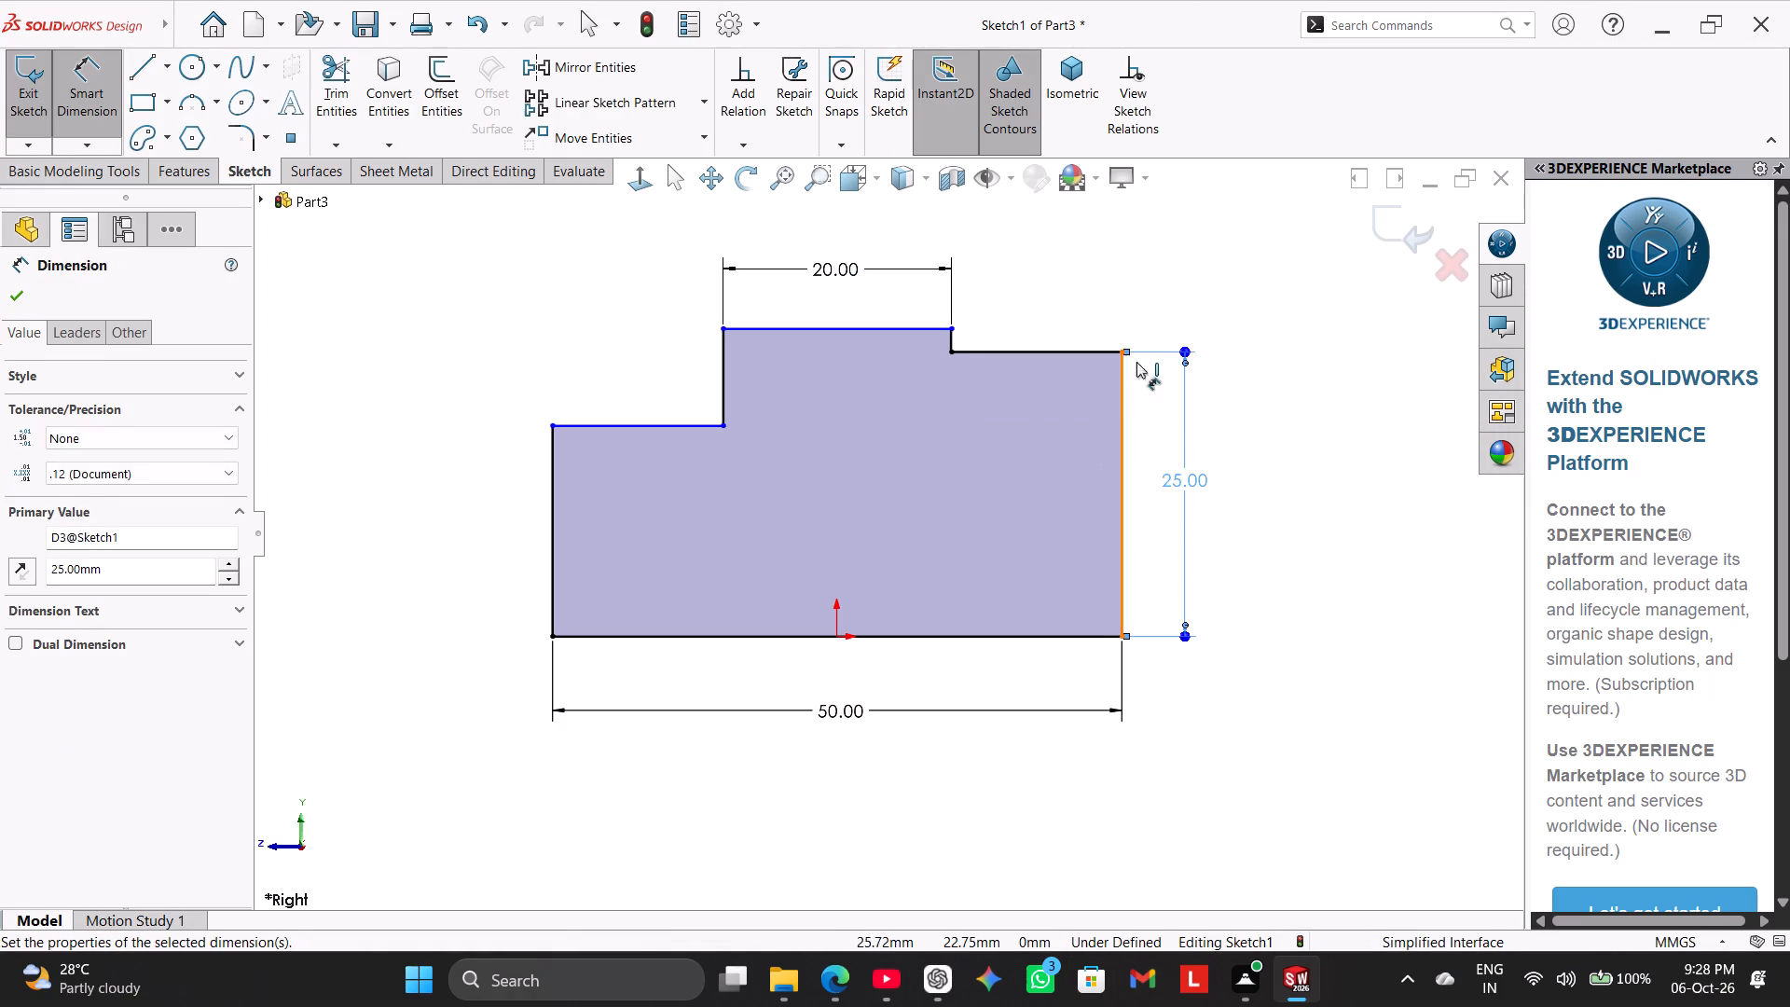
{"action": "right_click", "coordinate": [1154, 326]}
{"action": "left_click", "coordinate": [1234, 384]}
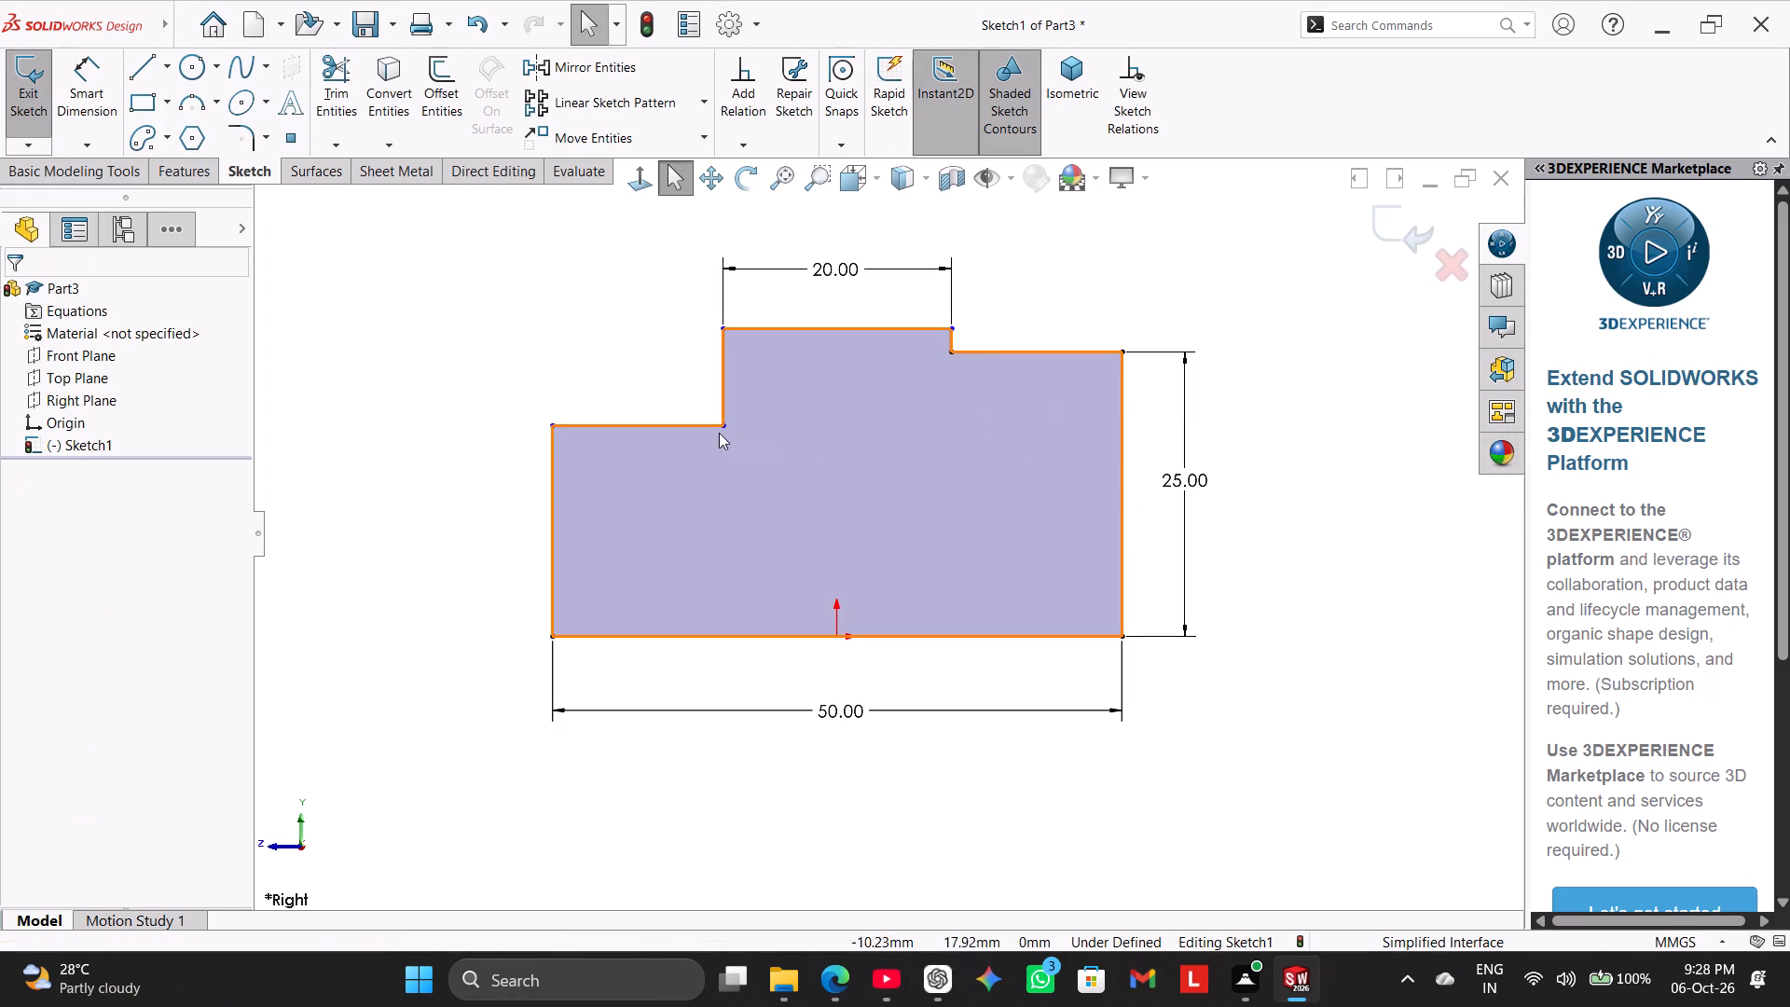
Make the two horizontal shoulder lines on either side of the raised block collinear.
{"action": "left_click", "coordinate": [693, 426], "text": "ctrl"}
{"action": "left_click", "coordinate": [983, 355], "text": "ctrl"}
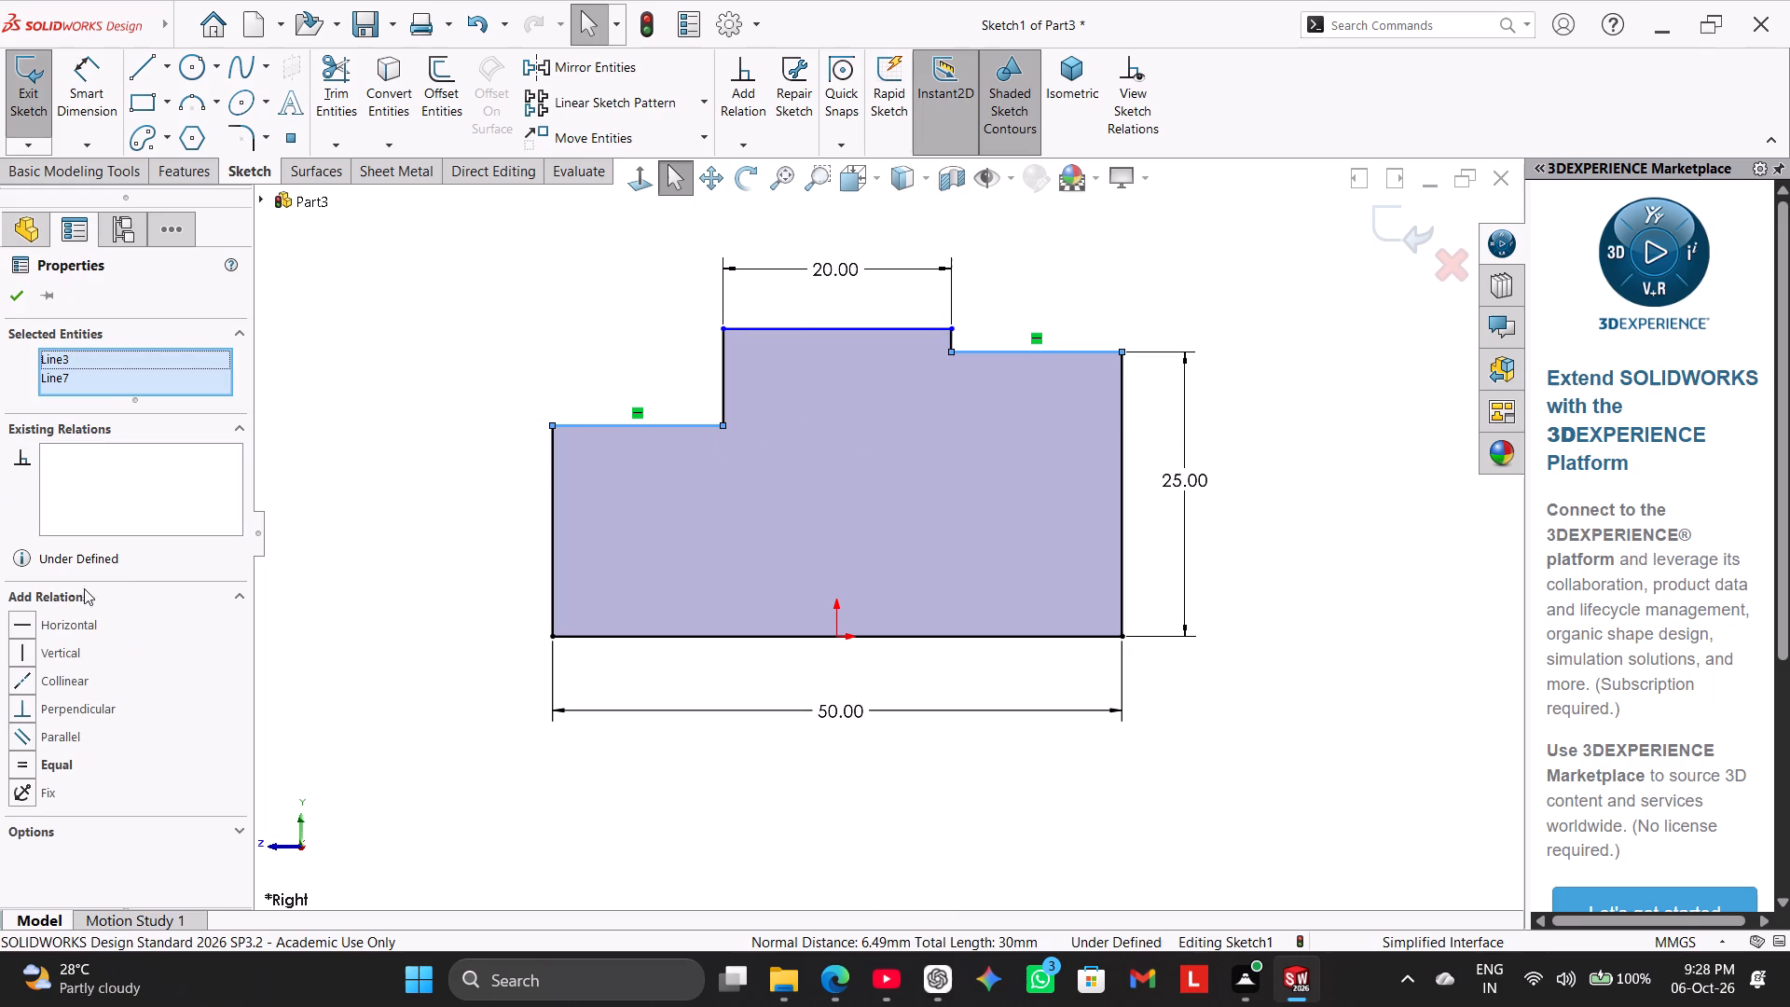
{"action": "left_click", "coordinate": [64, 682]}
{"action": "left_click", "coordinate": [283, 439]}
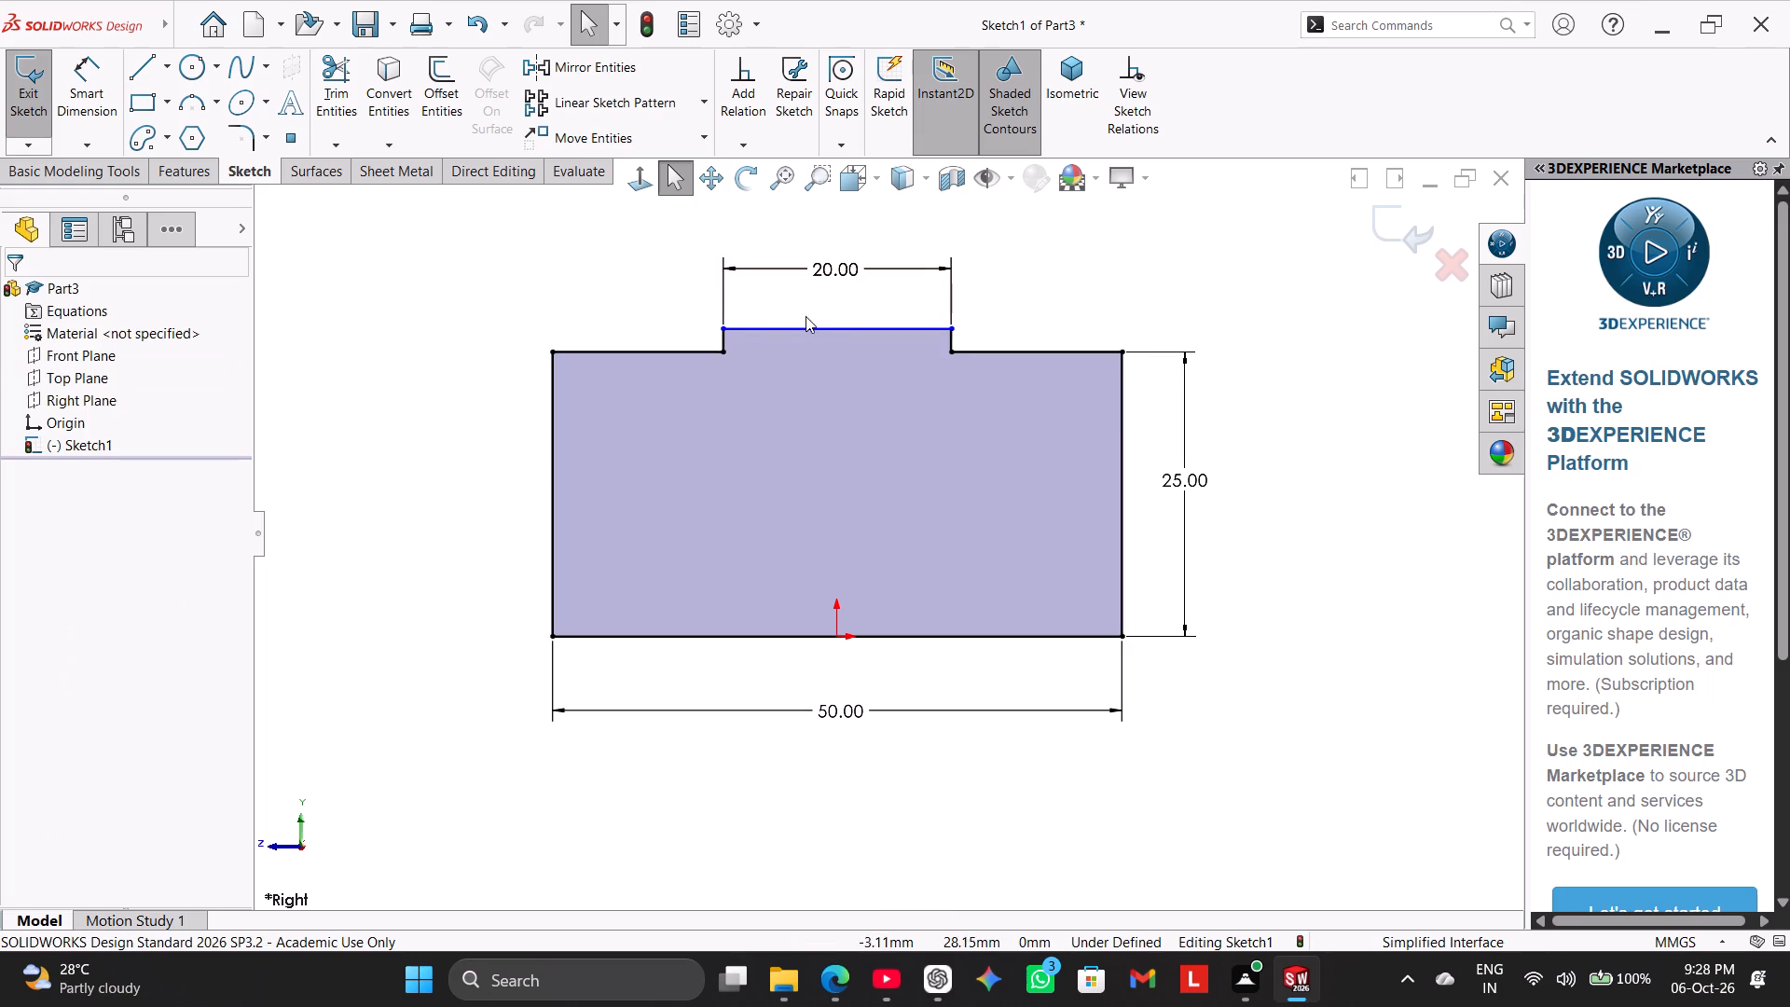
Pull the raised block's top line upward and dimension the block's height above the shoulders to 25 mm.
{"action": "left_click_drag", "start_coordinate": [816, 330], "coordinate": [838, 213]}
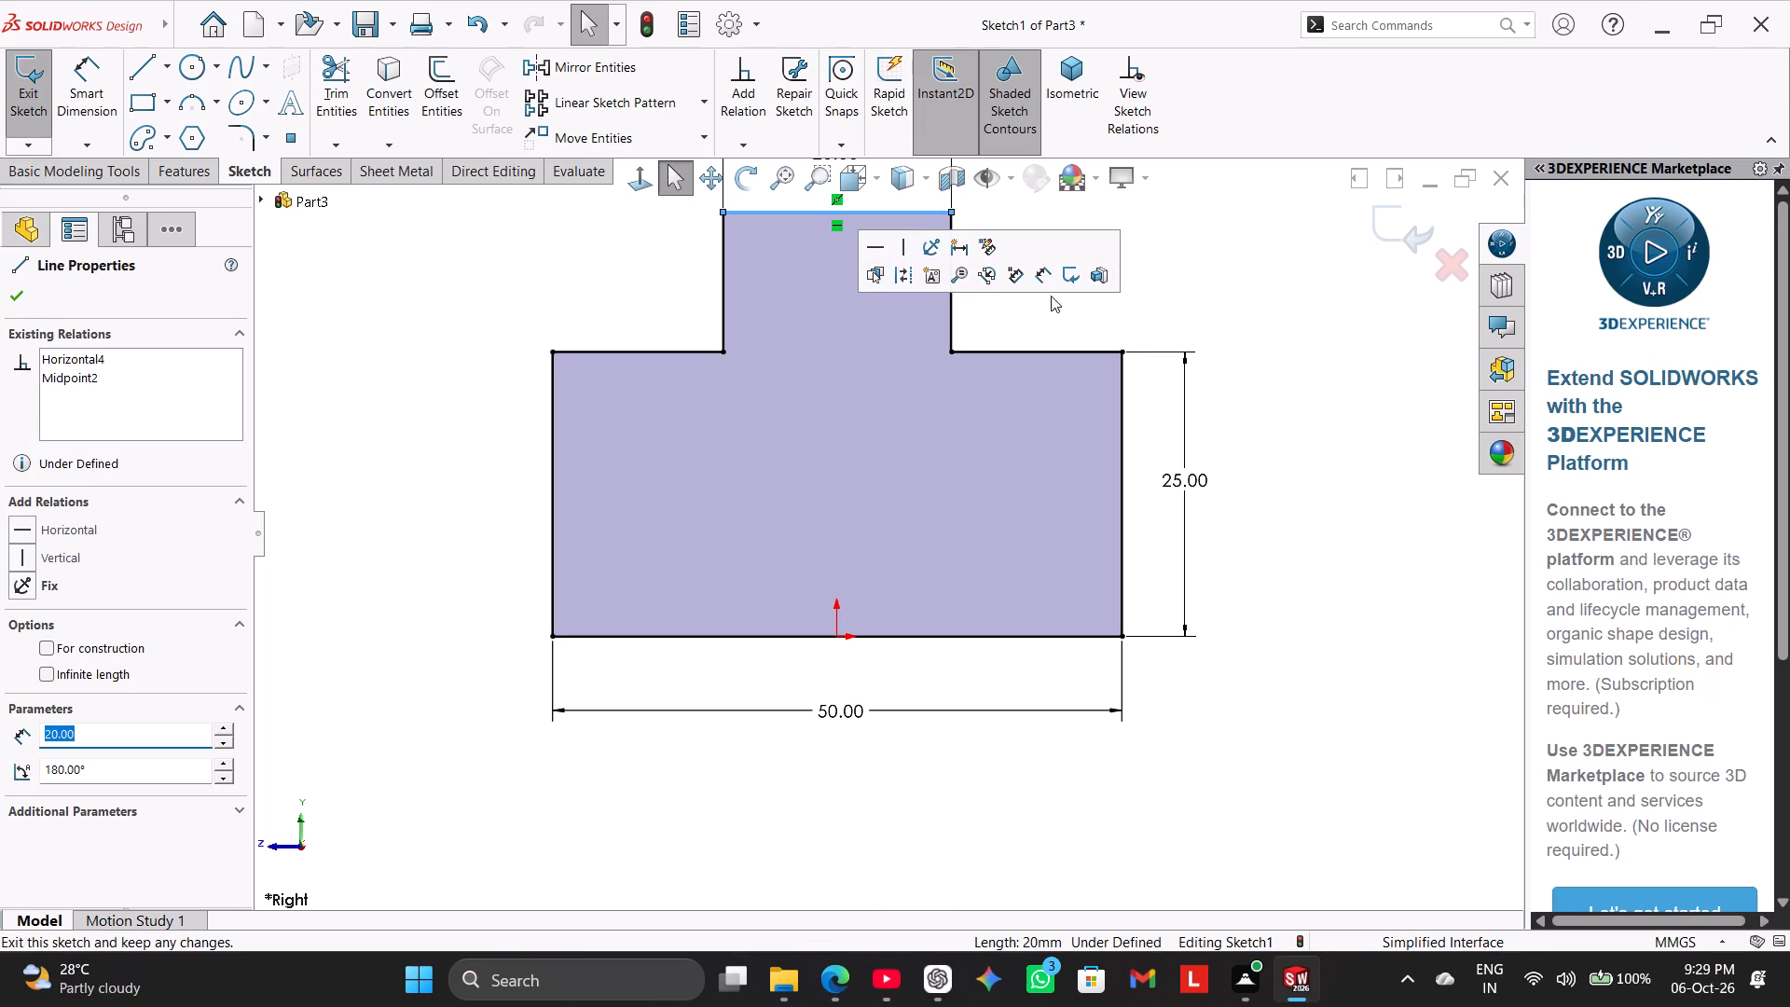
{"action": "left_click", "coordinate": [1076, 316]}
{"action": "scroll", "coordinate": [1012, 298], "scroll_direction": "up", "scroll_amount": 2}
{"action": "left_click", "coordinate": [91, 93]}
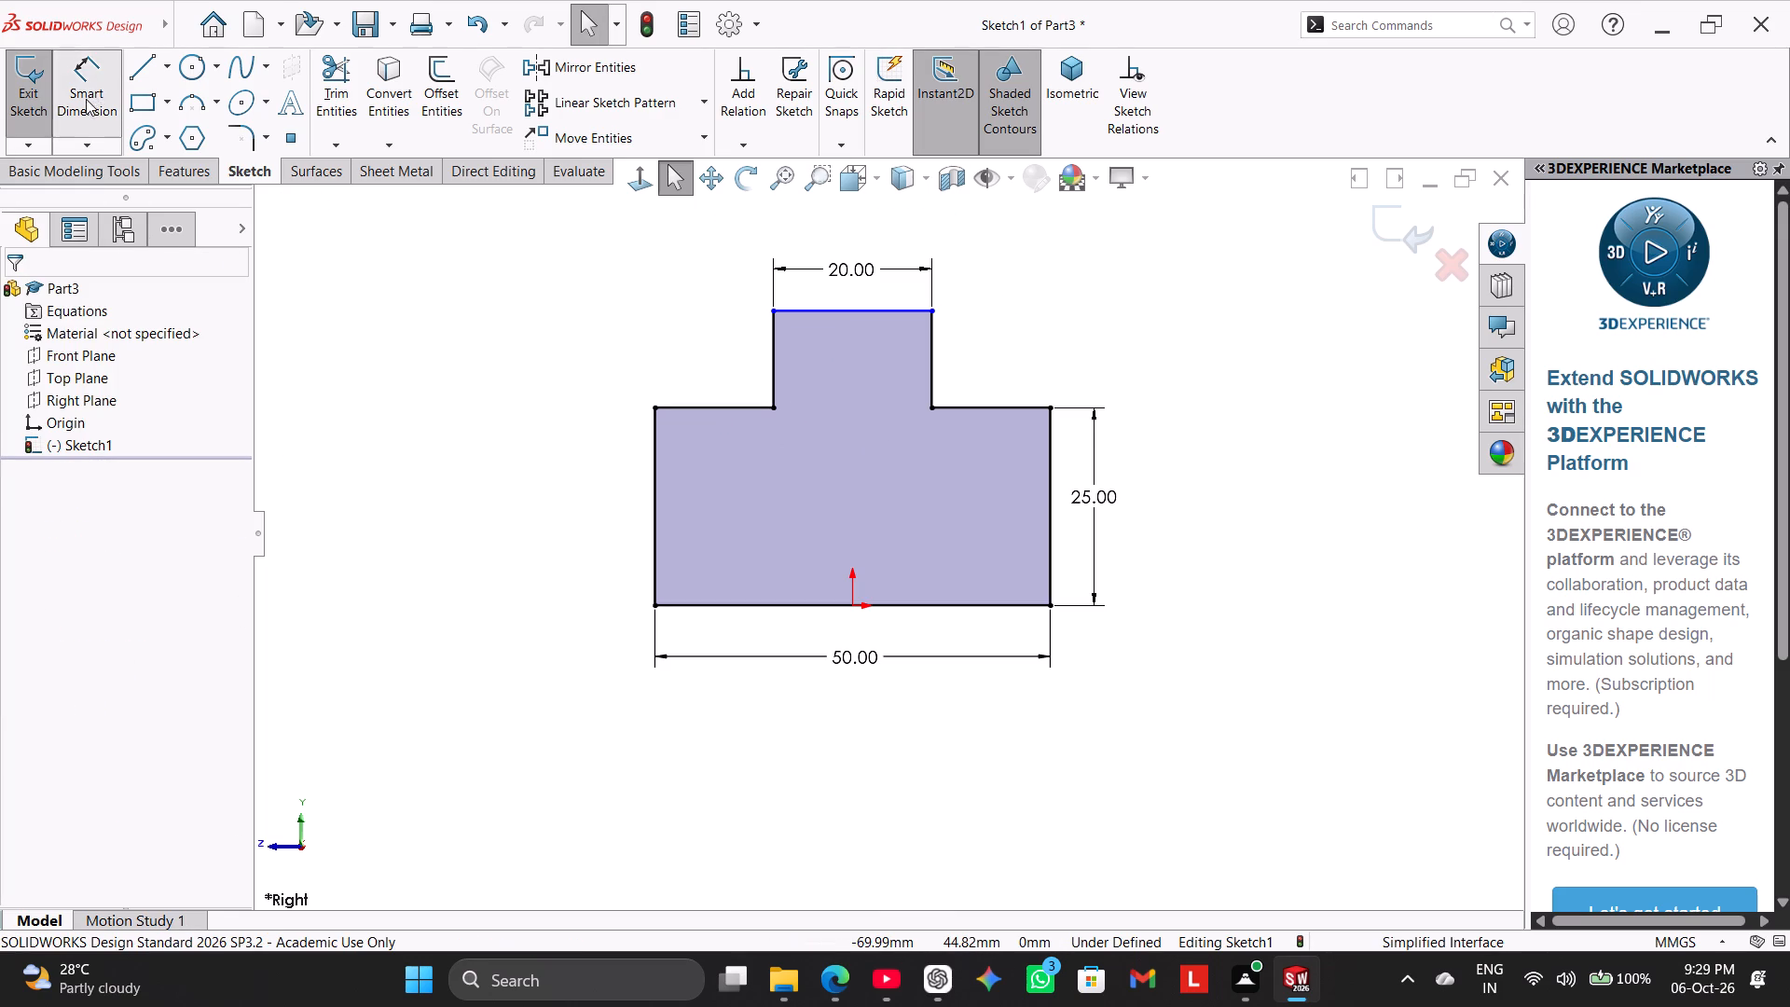
{"action": "left_click", "coordinate": [931, 358]}
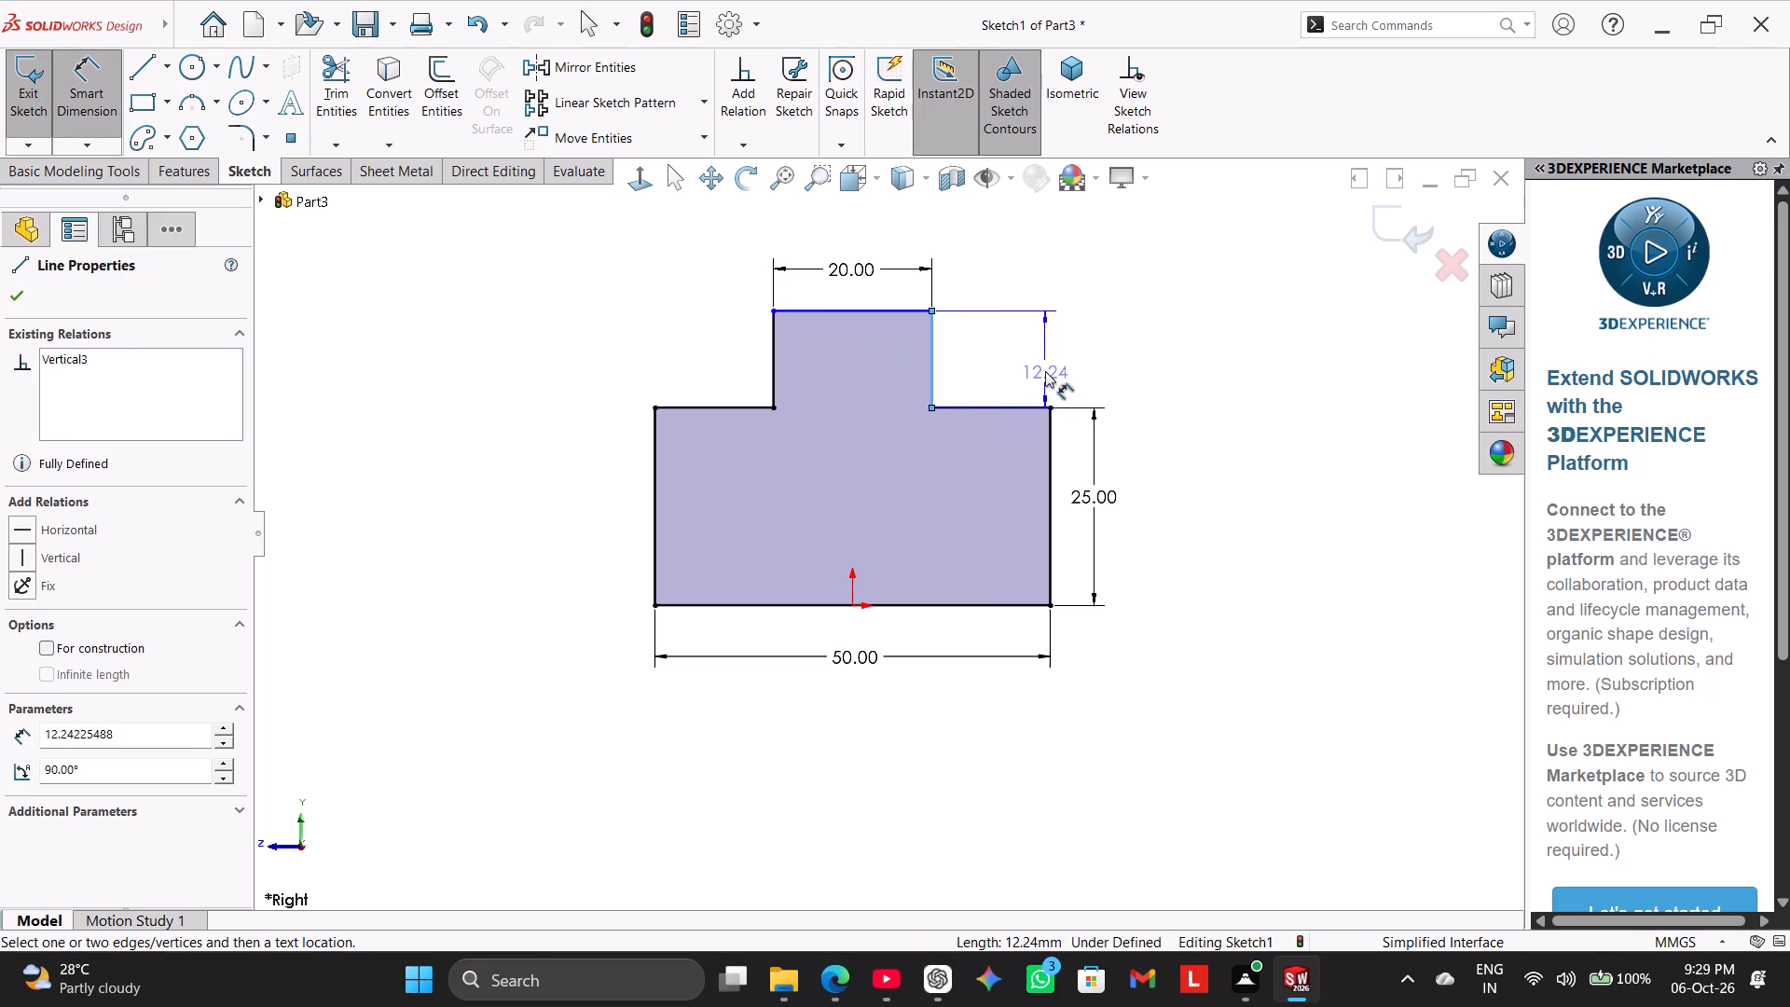
{"action": "left_click", "coordinate": [1046, 374]}
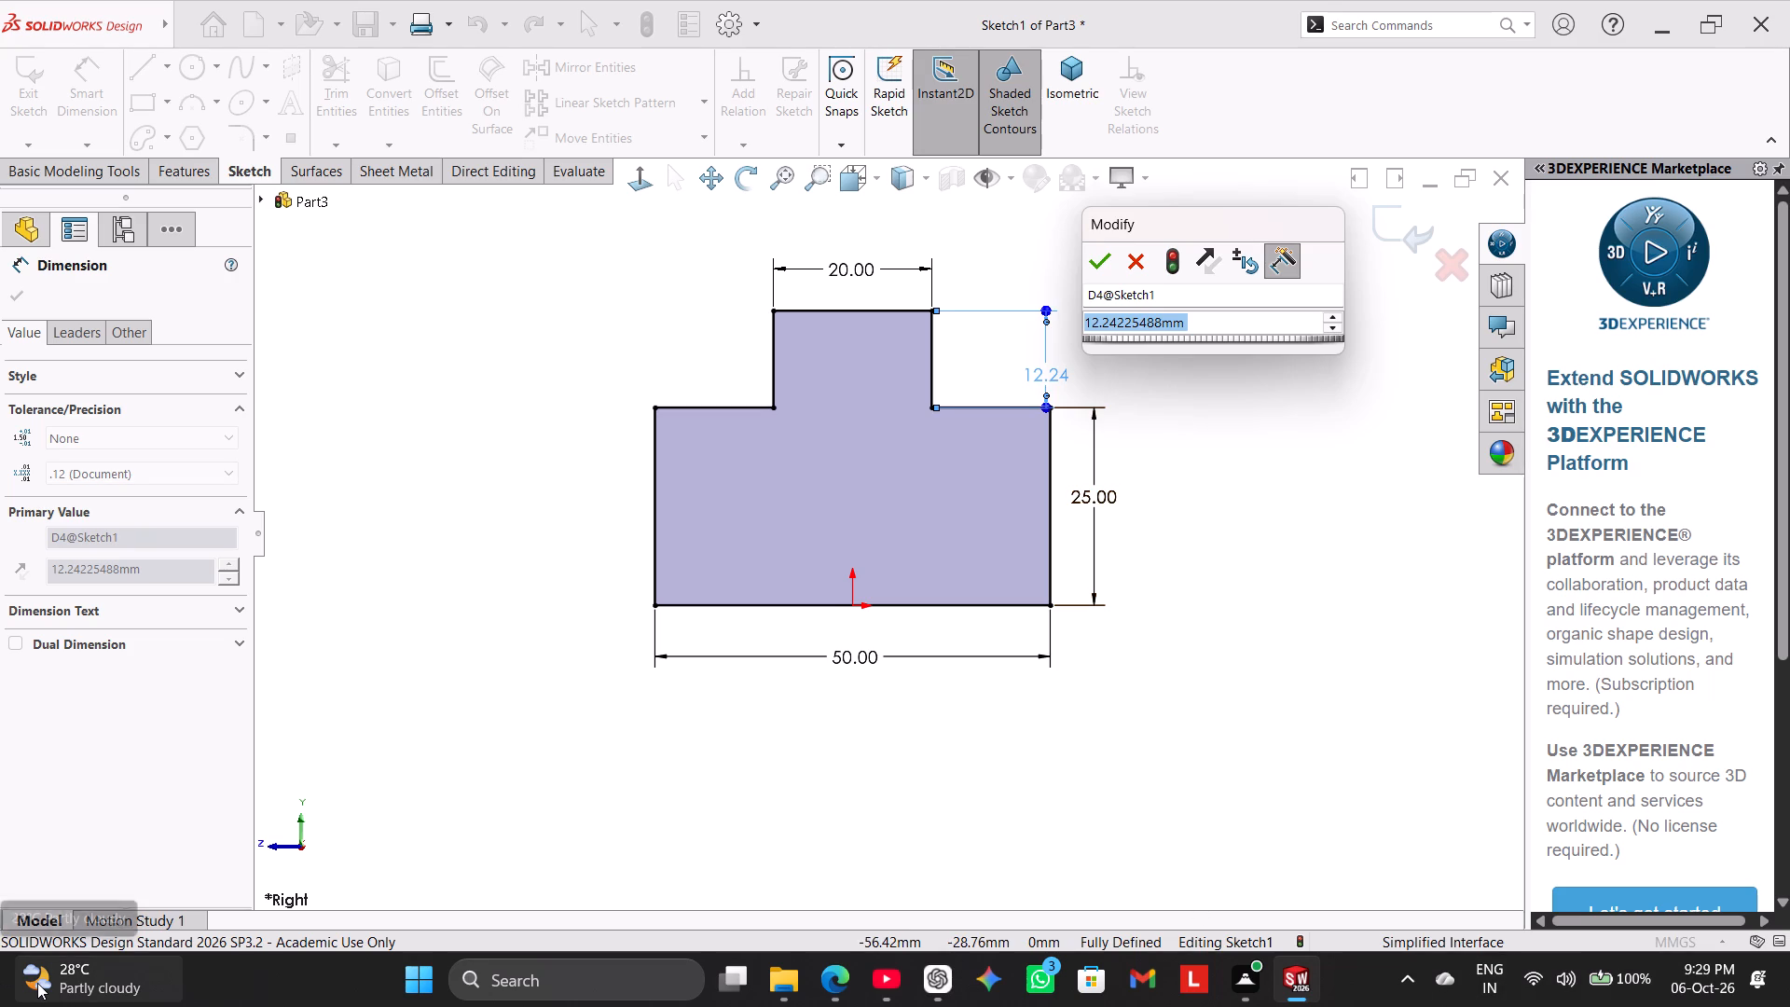
{"action": "type", "text": "25"}
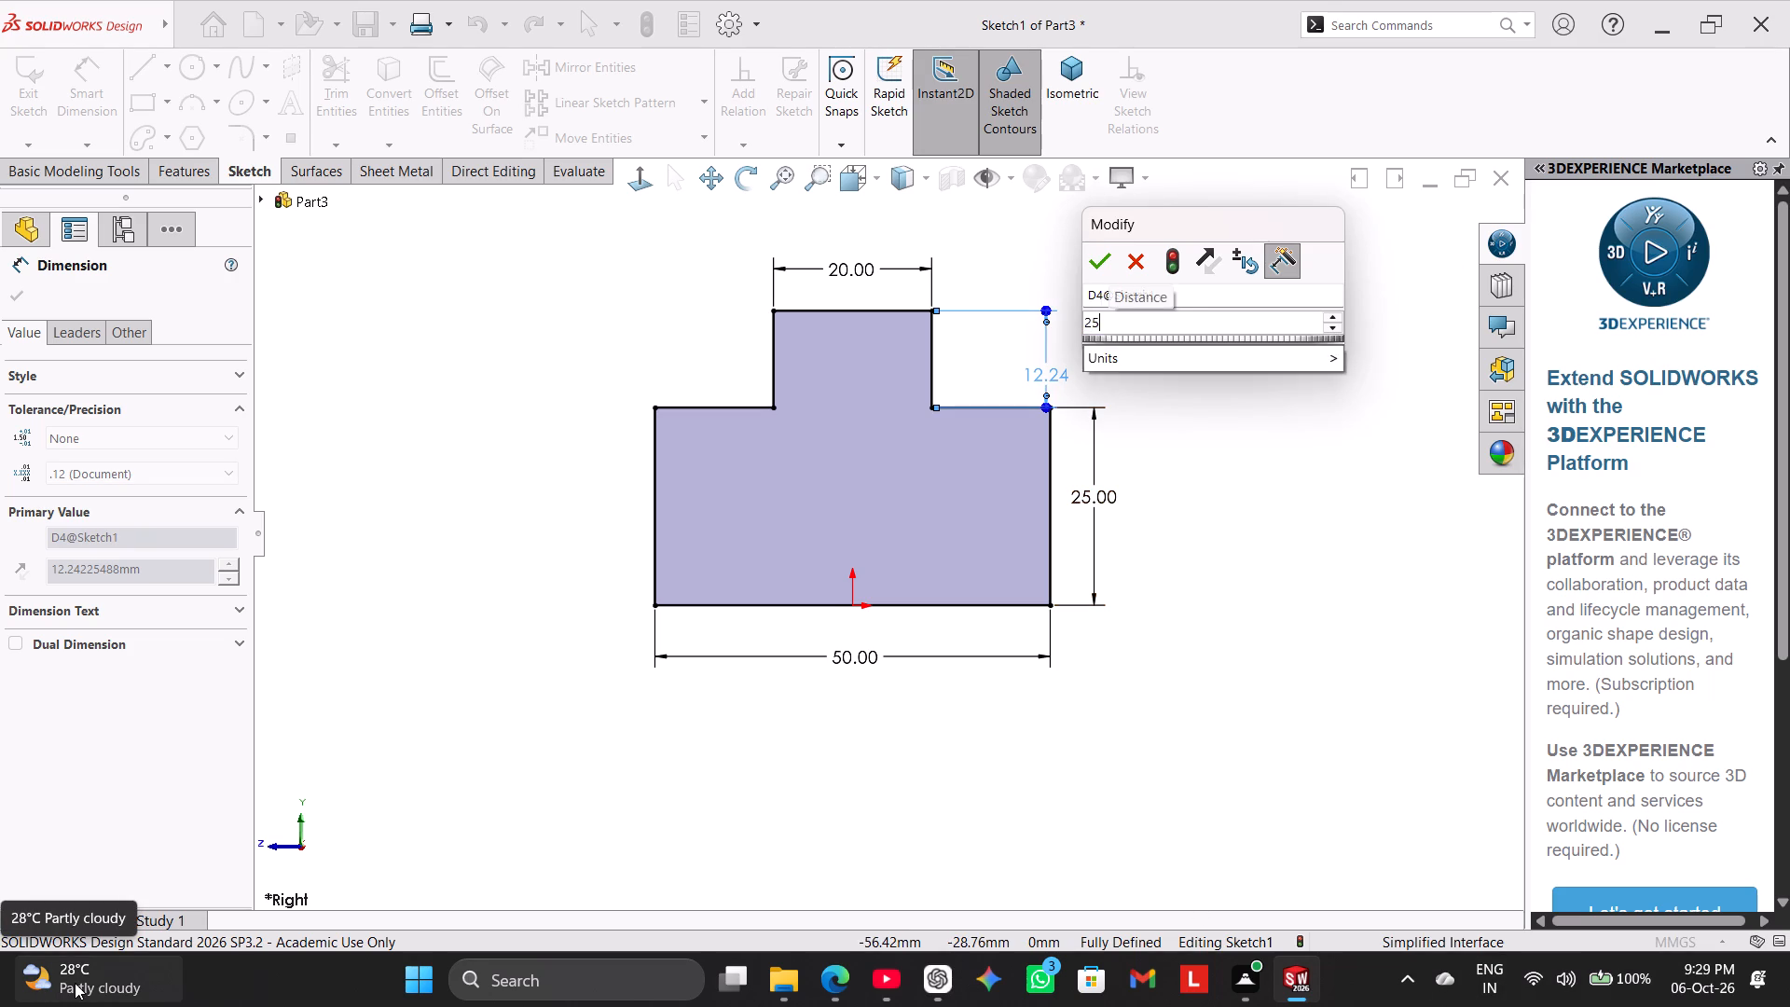
{"action": "key", "text": "Return"}
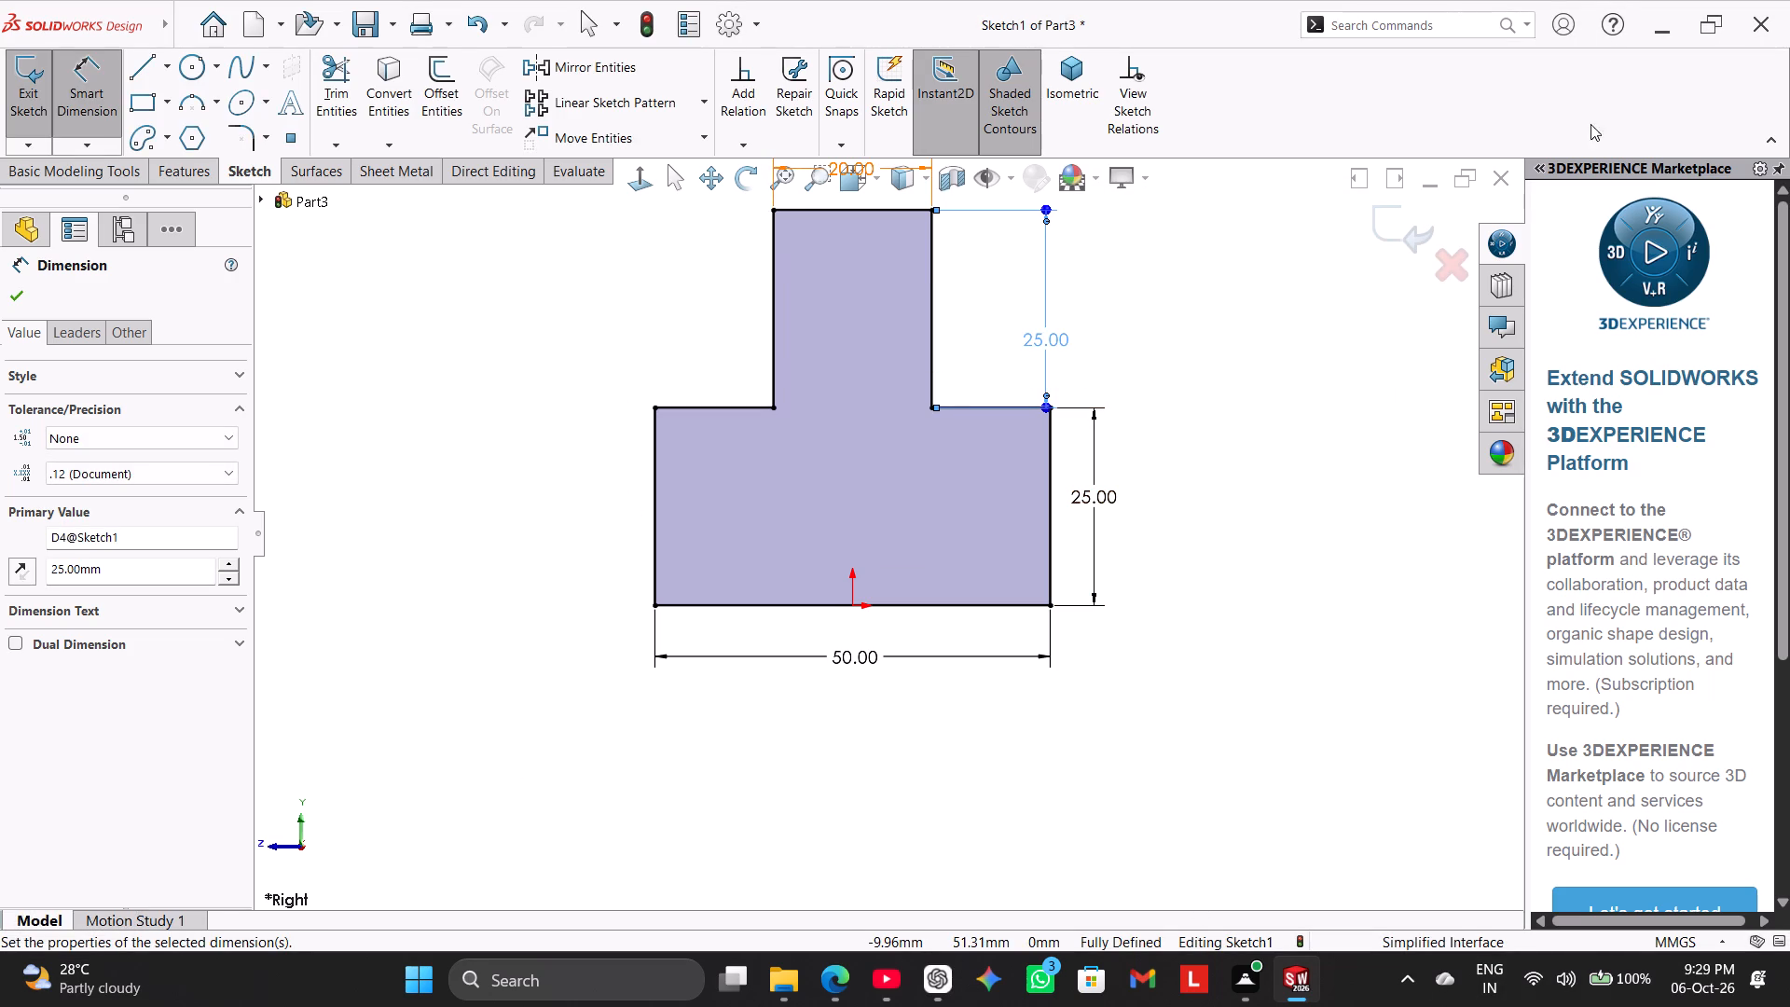
{"action": "right_click", "coordinate": [1246, 238]}
{"action": "left_click", "coordinate": [1342, 293]}
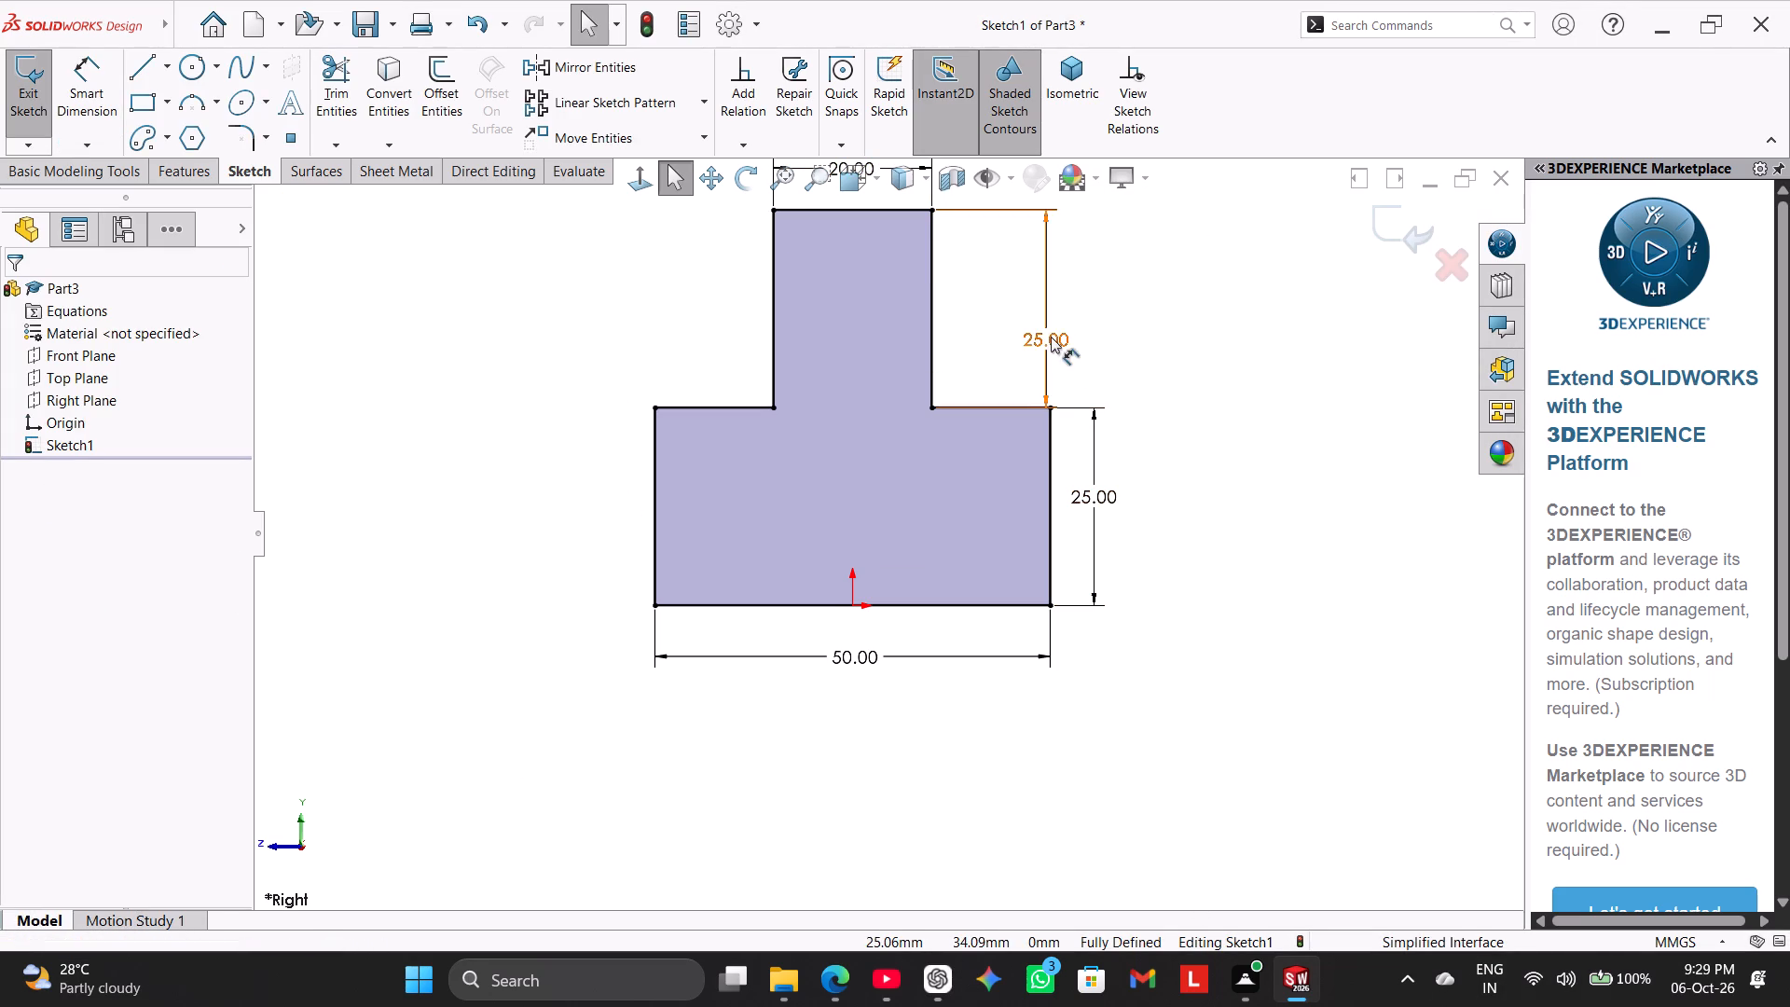
Move the raised block's height dimension outward to line up with the base height dimension.
{"action": "left_click_drag", "start_coordinate": [1051, 338], "coordinate": [1100, 355]}
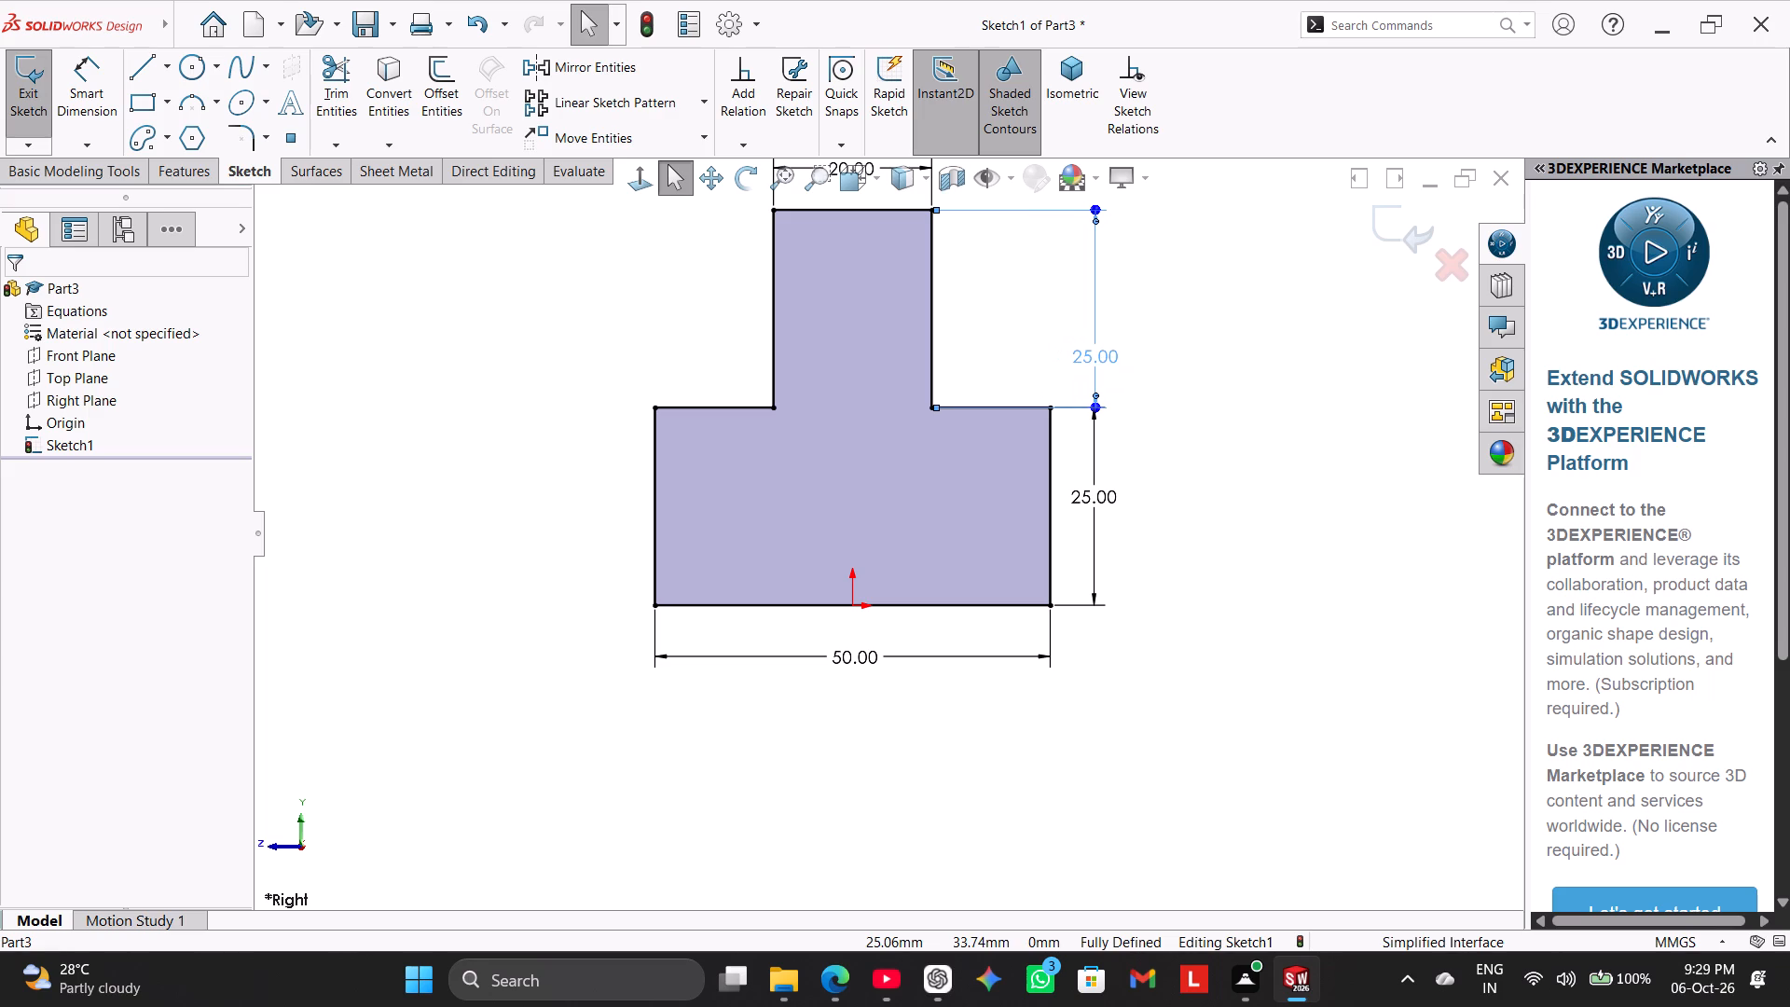
{"action": "left_click", "coordinate": [541, 323]}
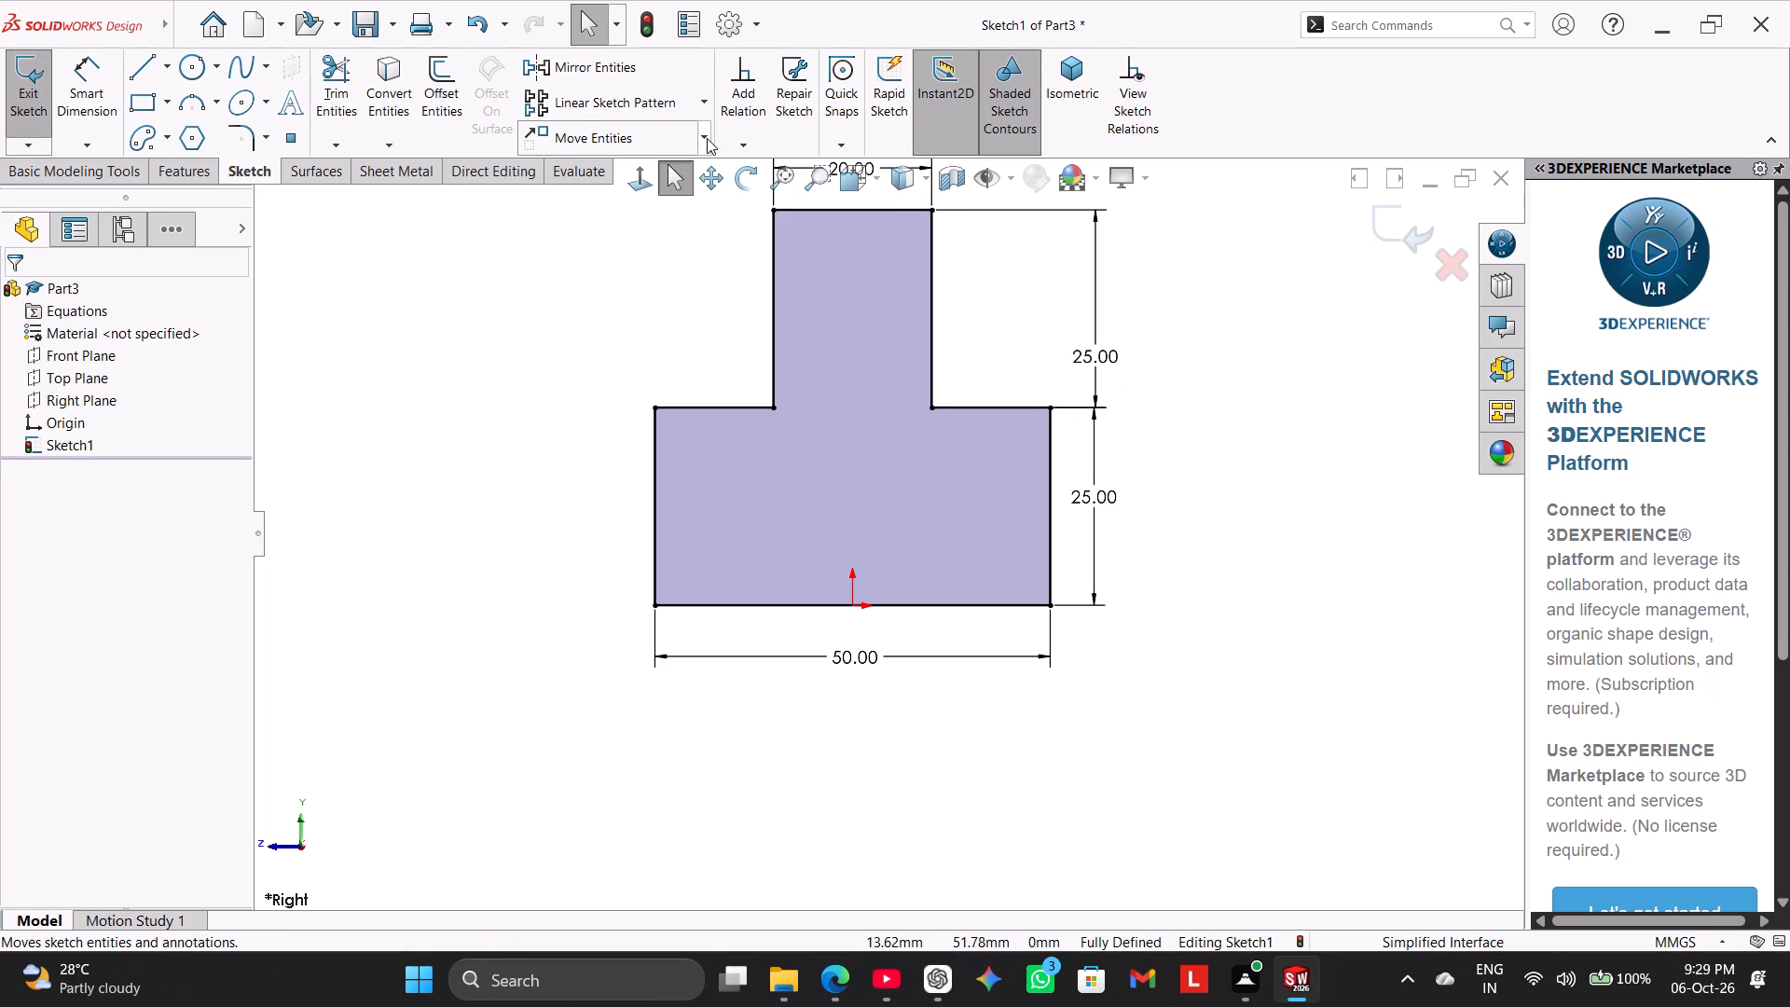
Extrude the stepped profile as a boss with the Mid Plane end condition and a depth of 60 mm.
{"action": "left_click", "coordinate": [167, 163]}
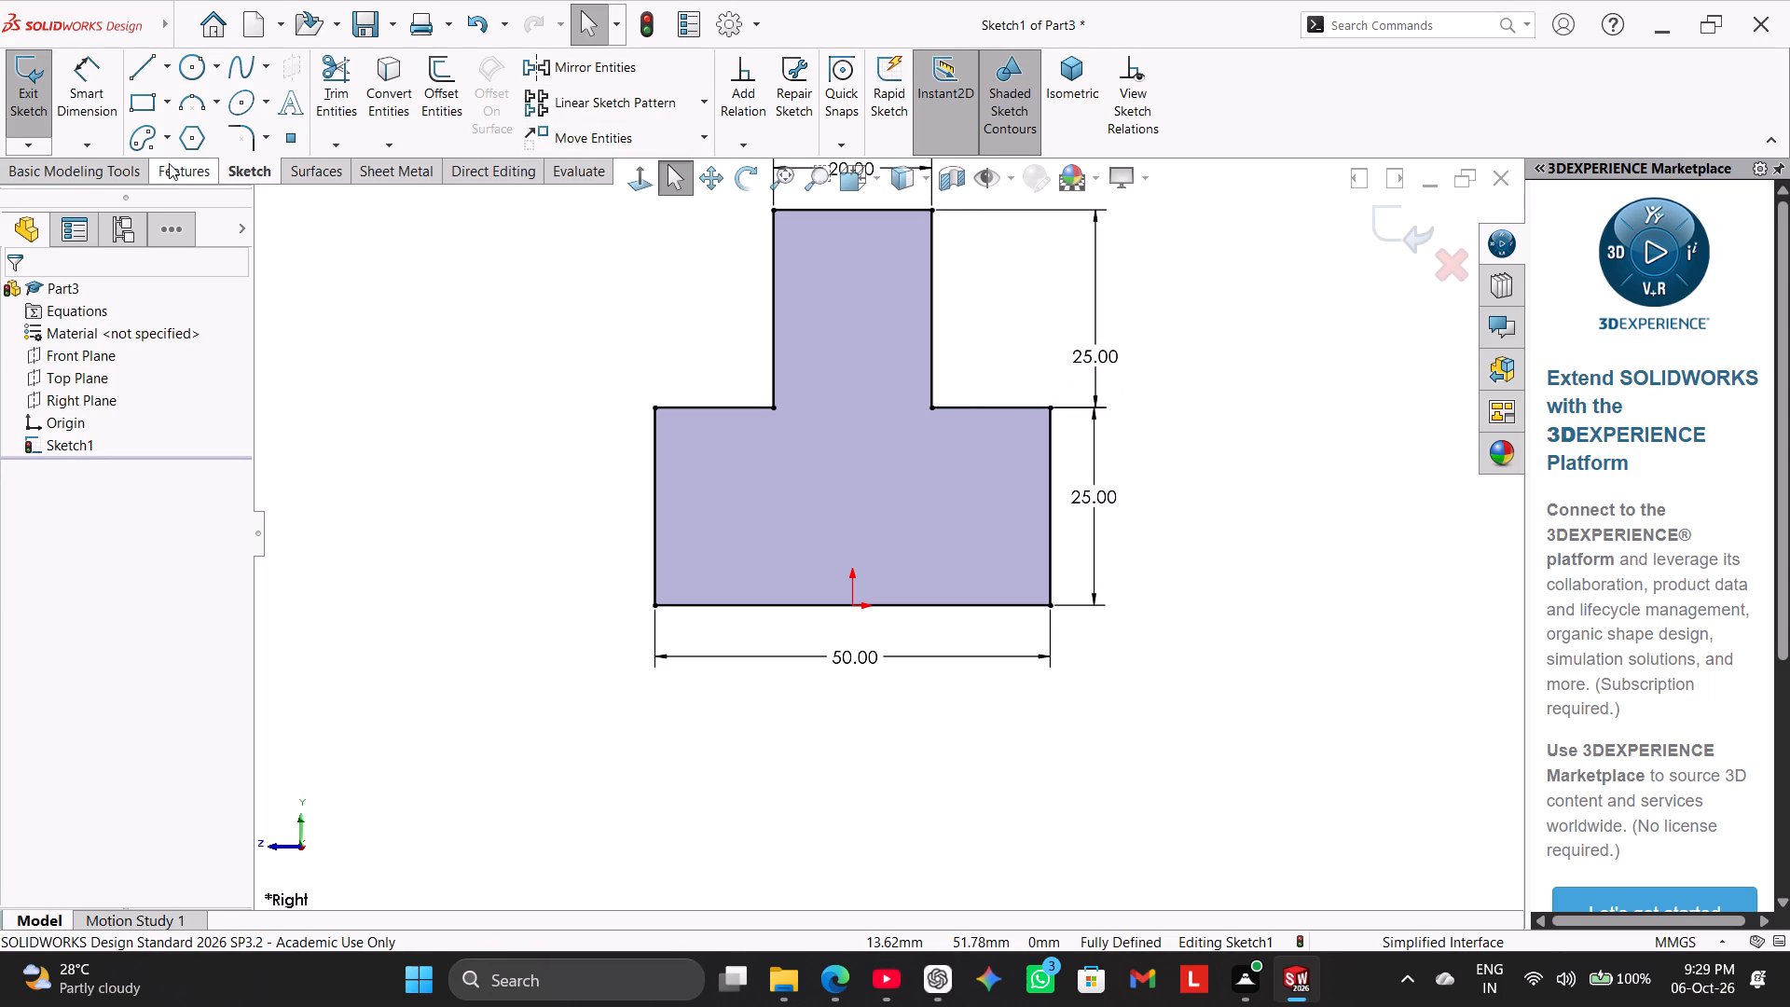
{"action": "left_click_drag", "start_coordinate": [47, 105], "coordinate": [88, 129]}
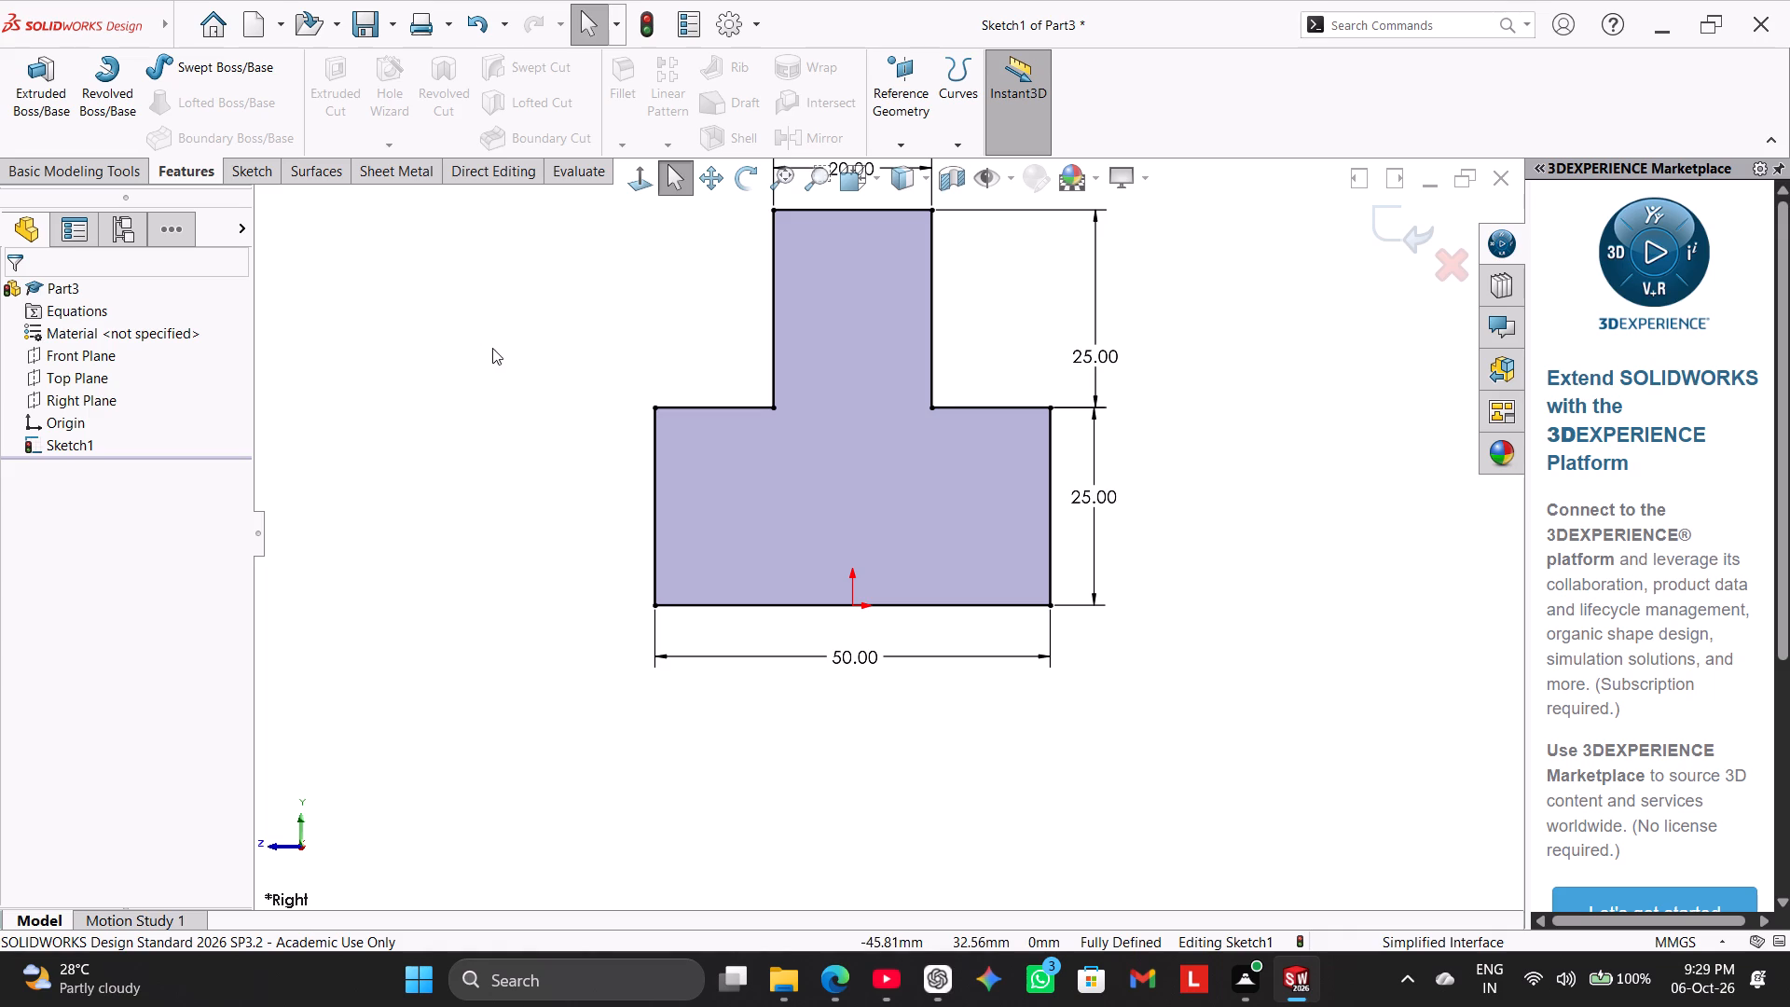
{"action": "scroll", "coordinate": [521, 399], "scroll_direction": "up", "scroll_amount": 2}
{"action": "middle_click_drag", "start_coordinate": [521, 399], "coordinate": [550, 438]}
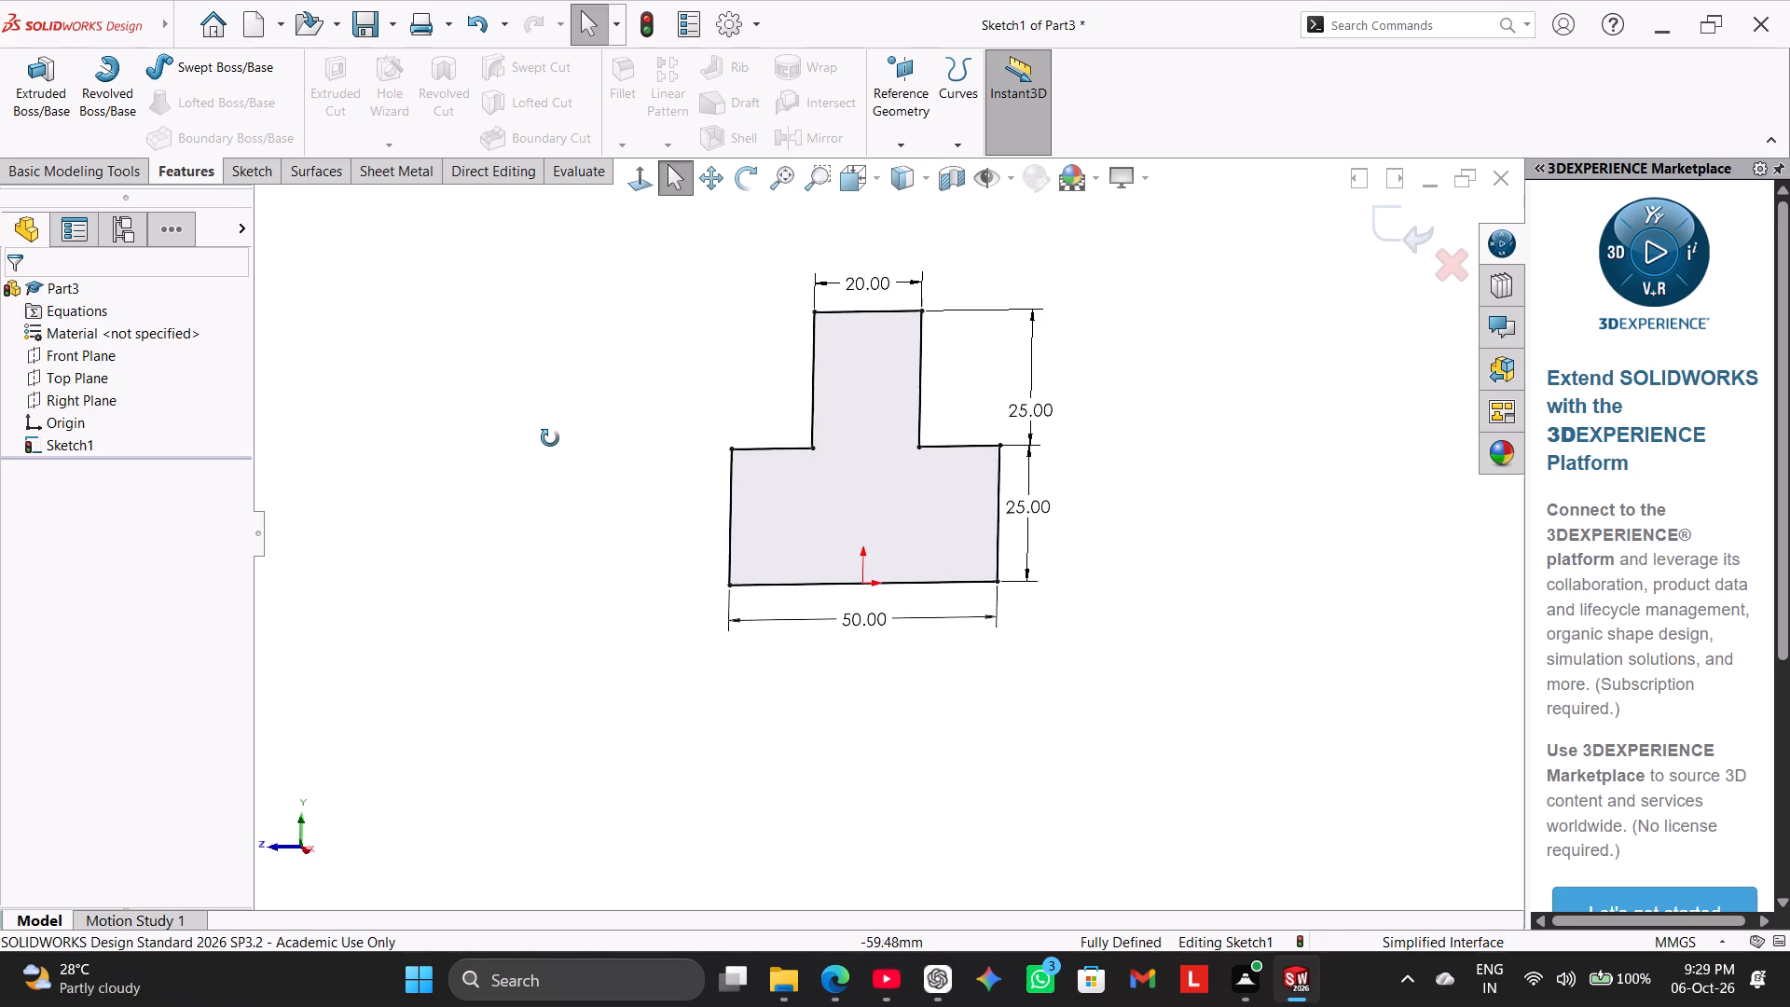
{"action": "middle_click_drag", "start_coordinate": [550, 438], "coordinate": [556, 441]}
{"action": "left_click_drag", "start_coordinate": [26, 110], "coordinate": [37, 118]}
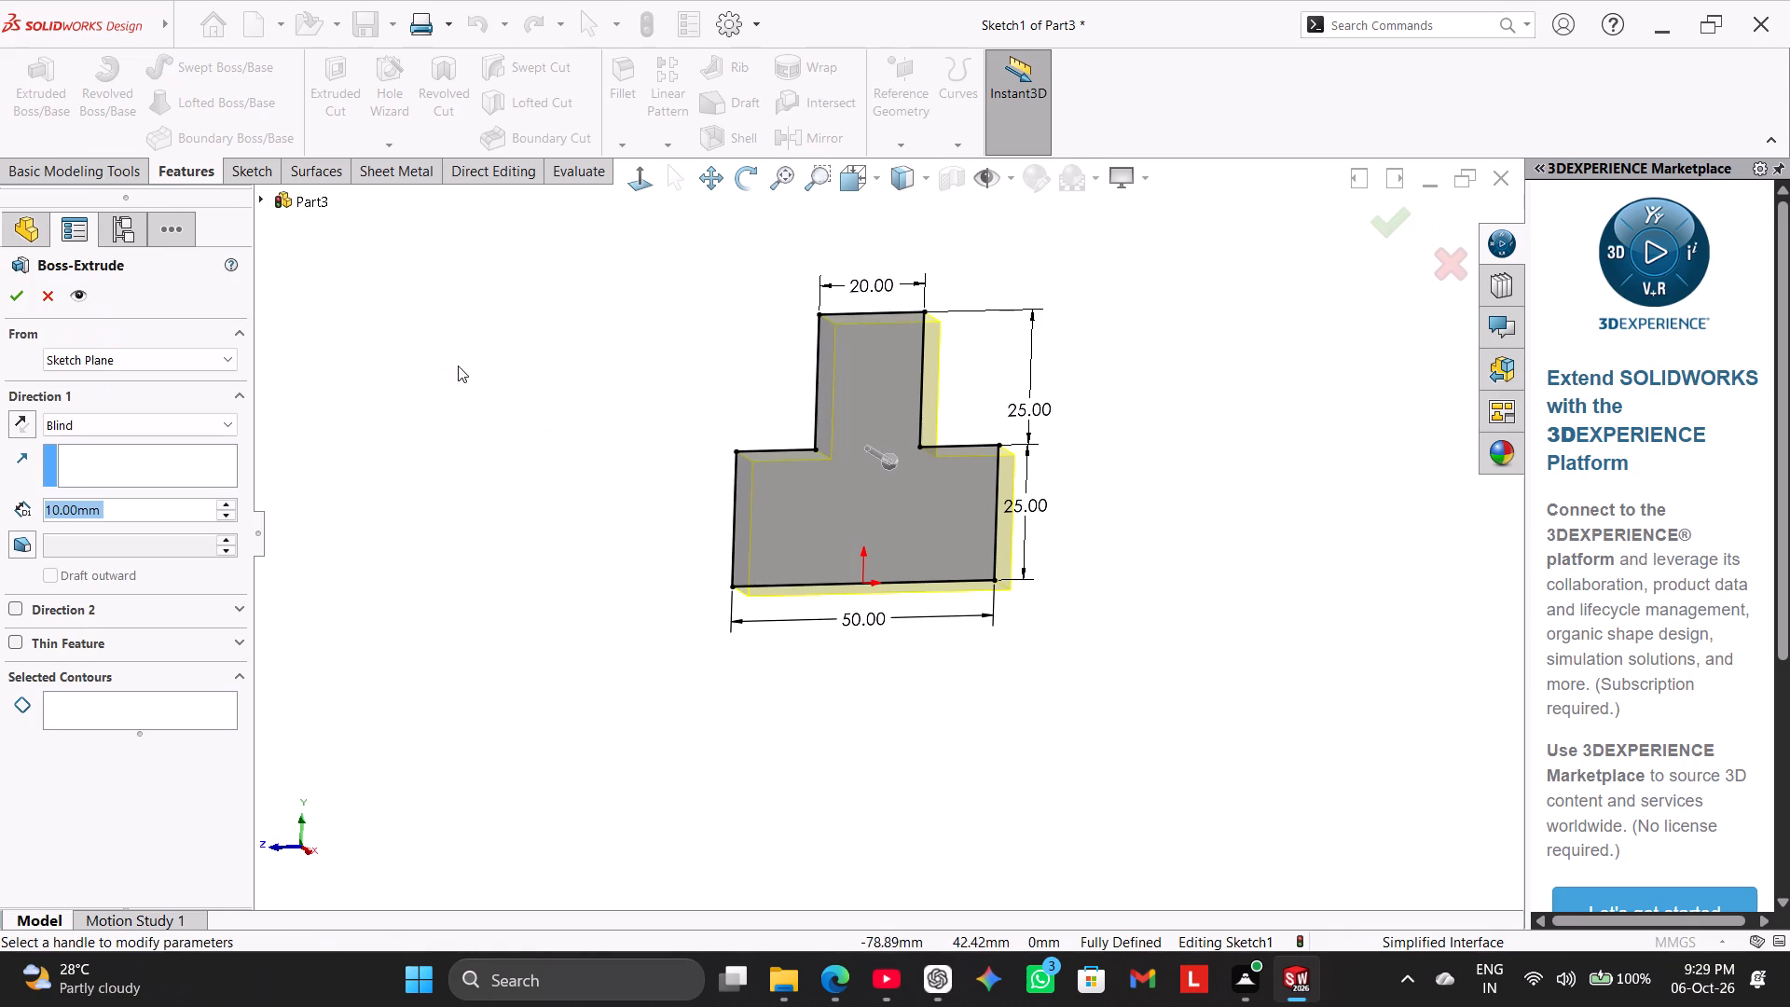
{"action": "left_click", "coordinate": [118, 426]}
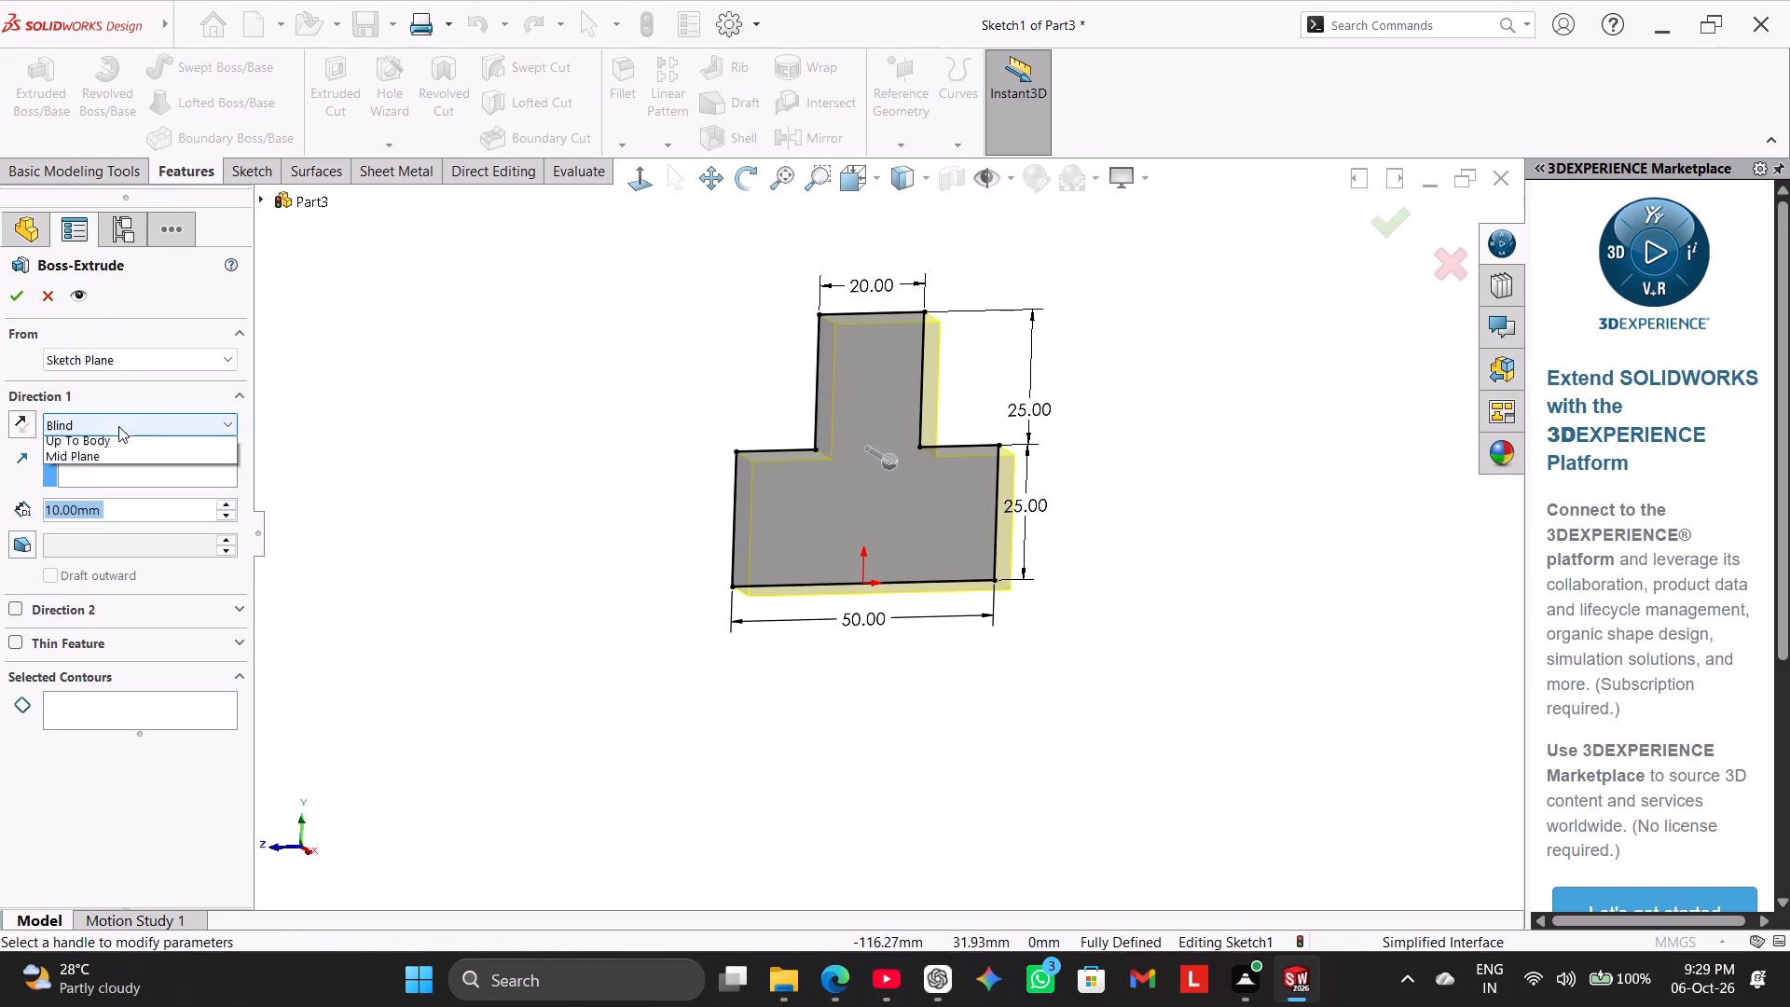
{"action": "left_click", "coordinate": [160, 527]}
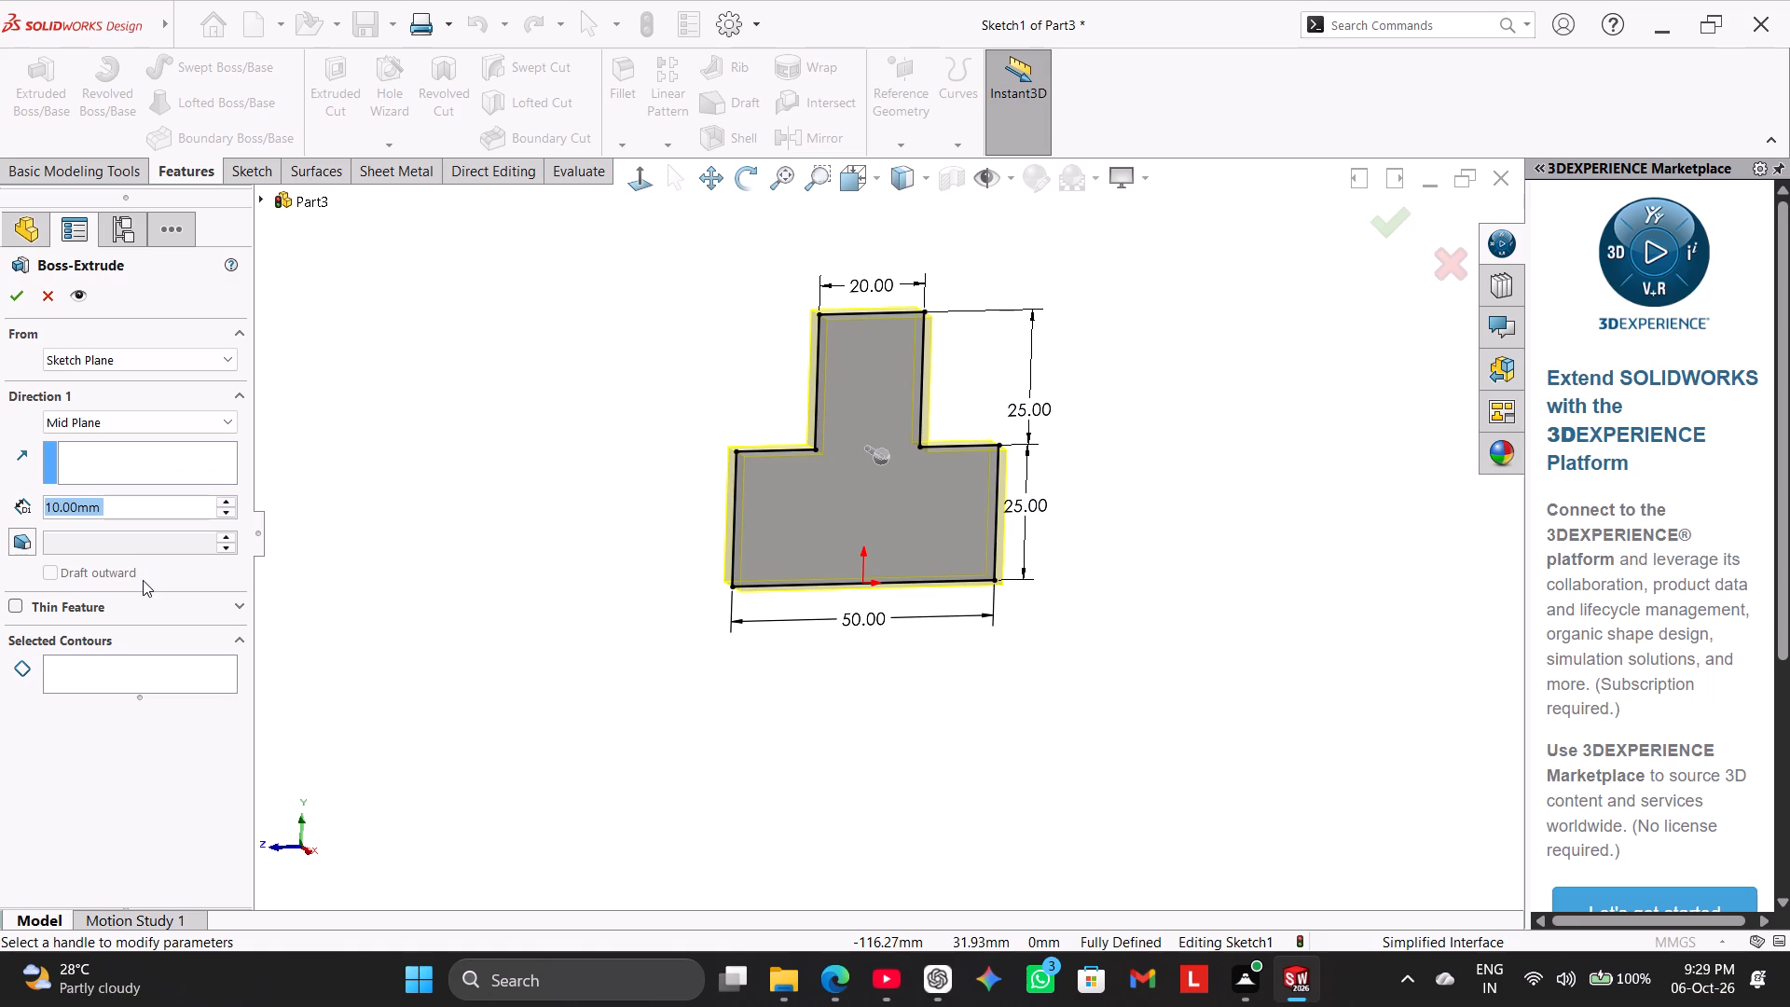
{"action": "type", "text": "60"}
{"action": "key", "text": "Return"}
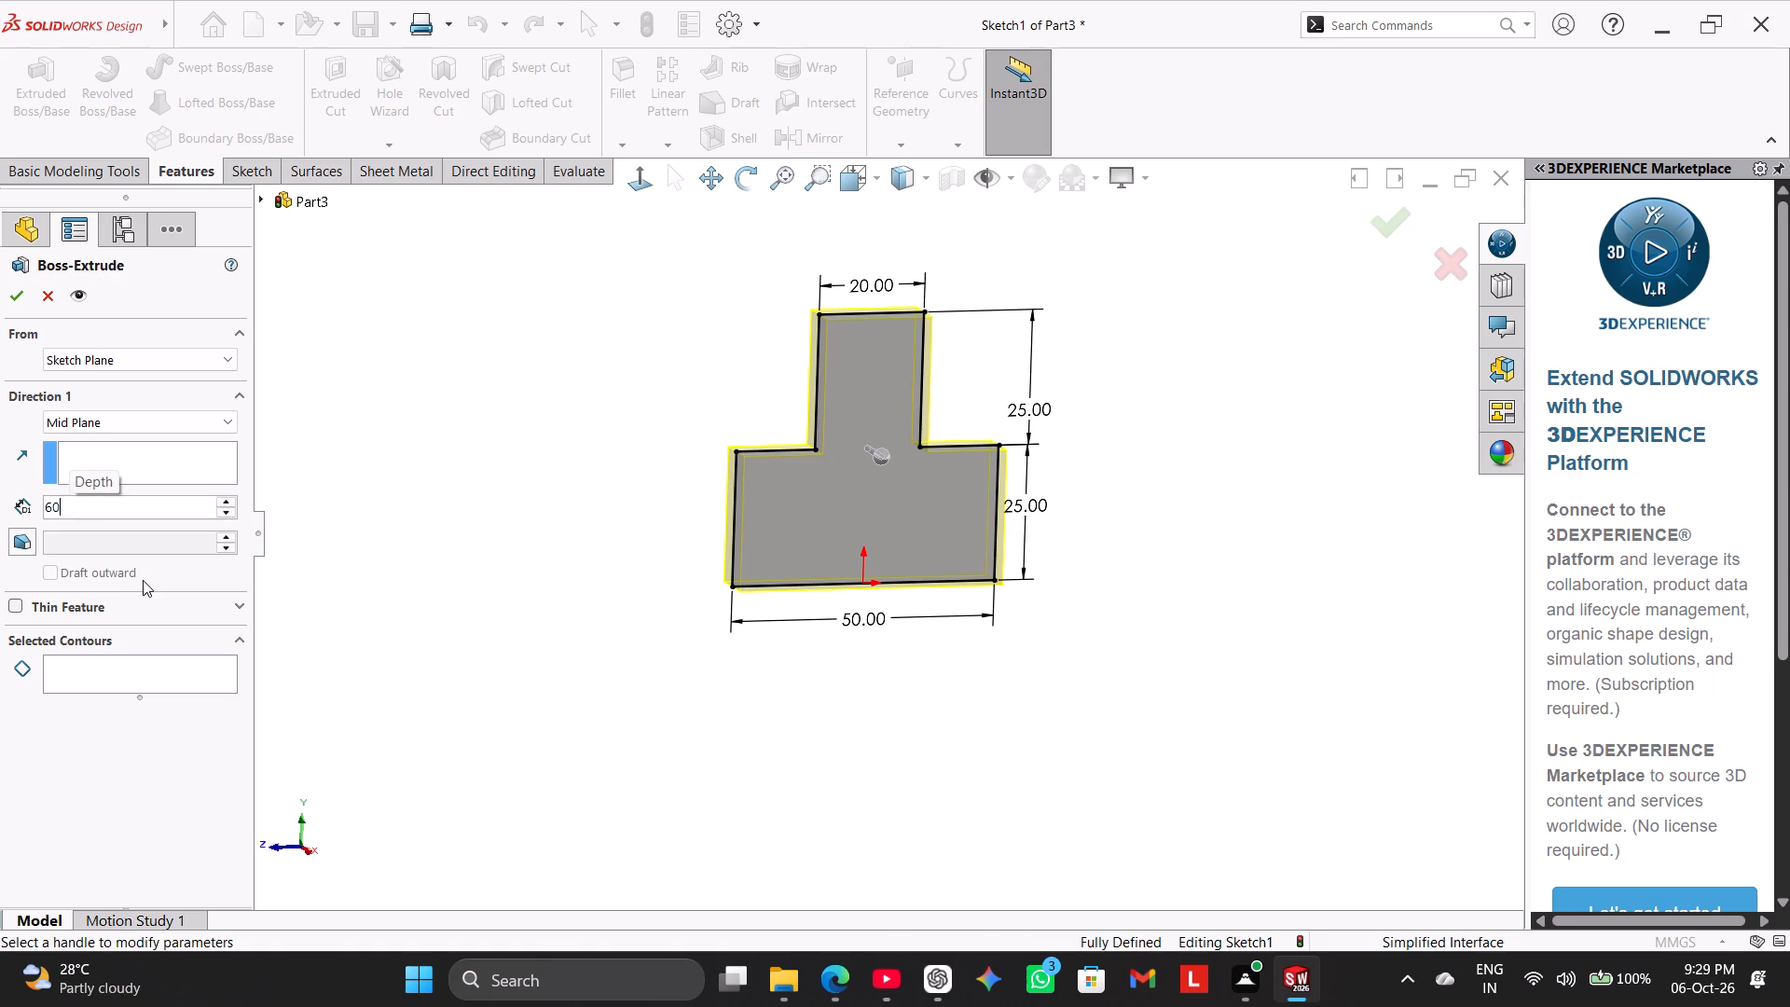
{"action": "left_click_drag", "start_coordinate": [837, 280], "coordinate": [0, 1006]}
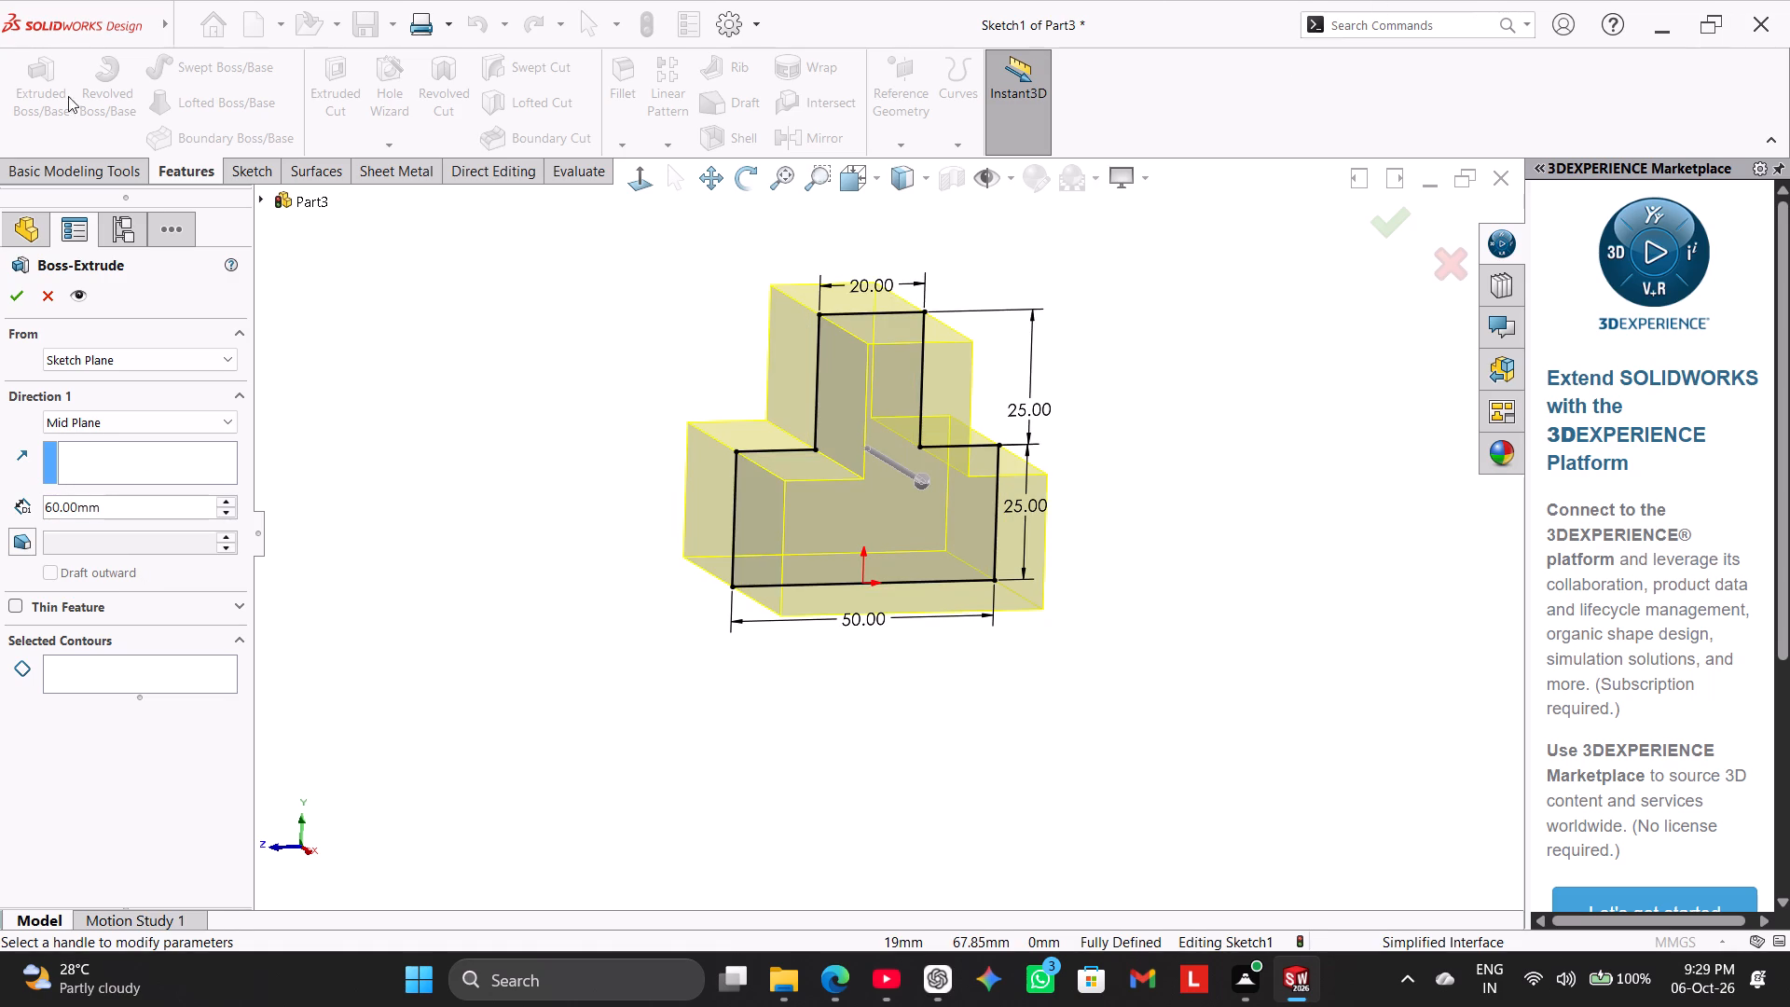
{"action": "left_click", "coordinate": [20, 308]}
Start a new sketch on the raised block's long vertical face above the front shoulder, viewed normal to the face.
{"action": "right_click_drag", "start_coordinate": [329, 528], "coordinate": [637, 430]}
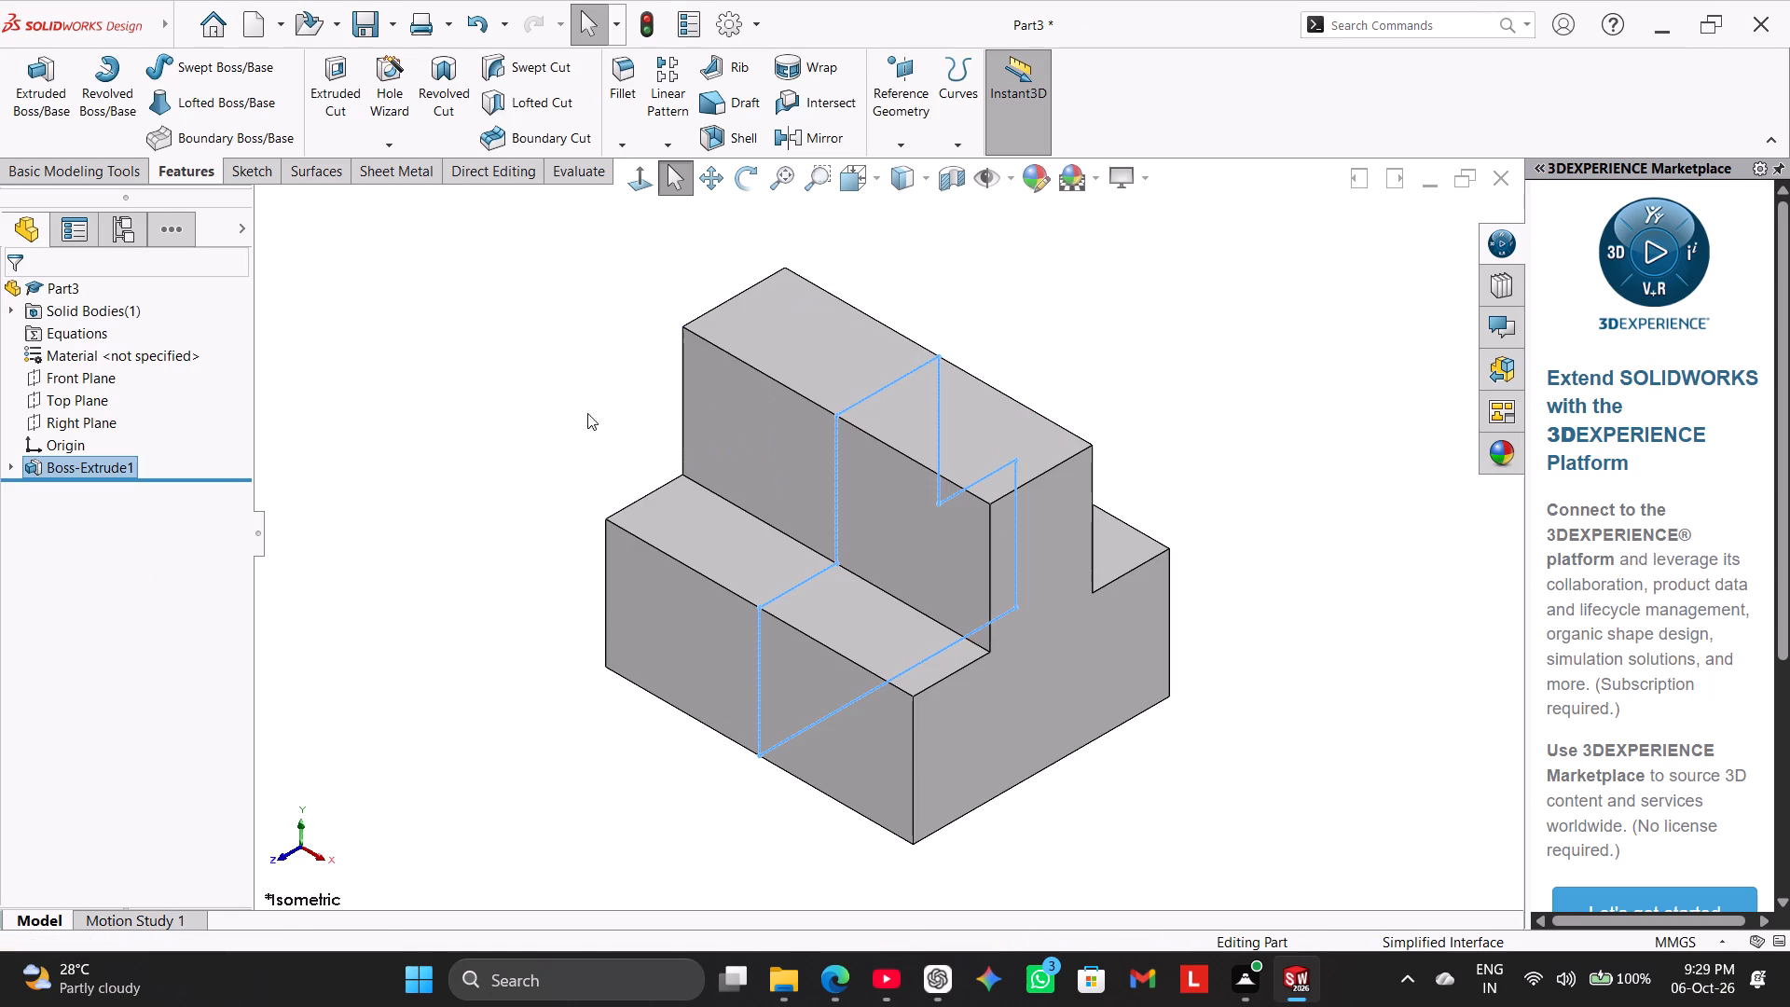
{"action": "left_click", "coordinate": [423, 752]}
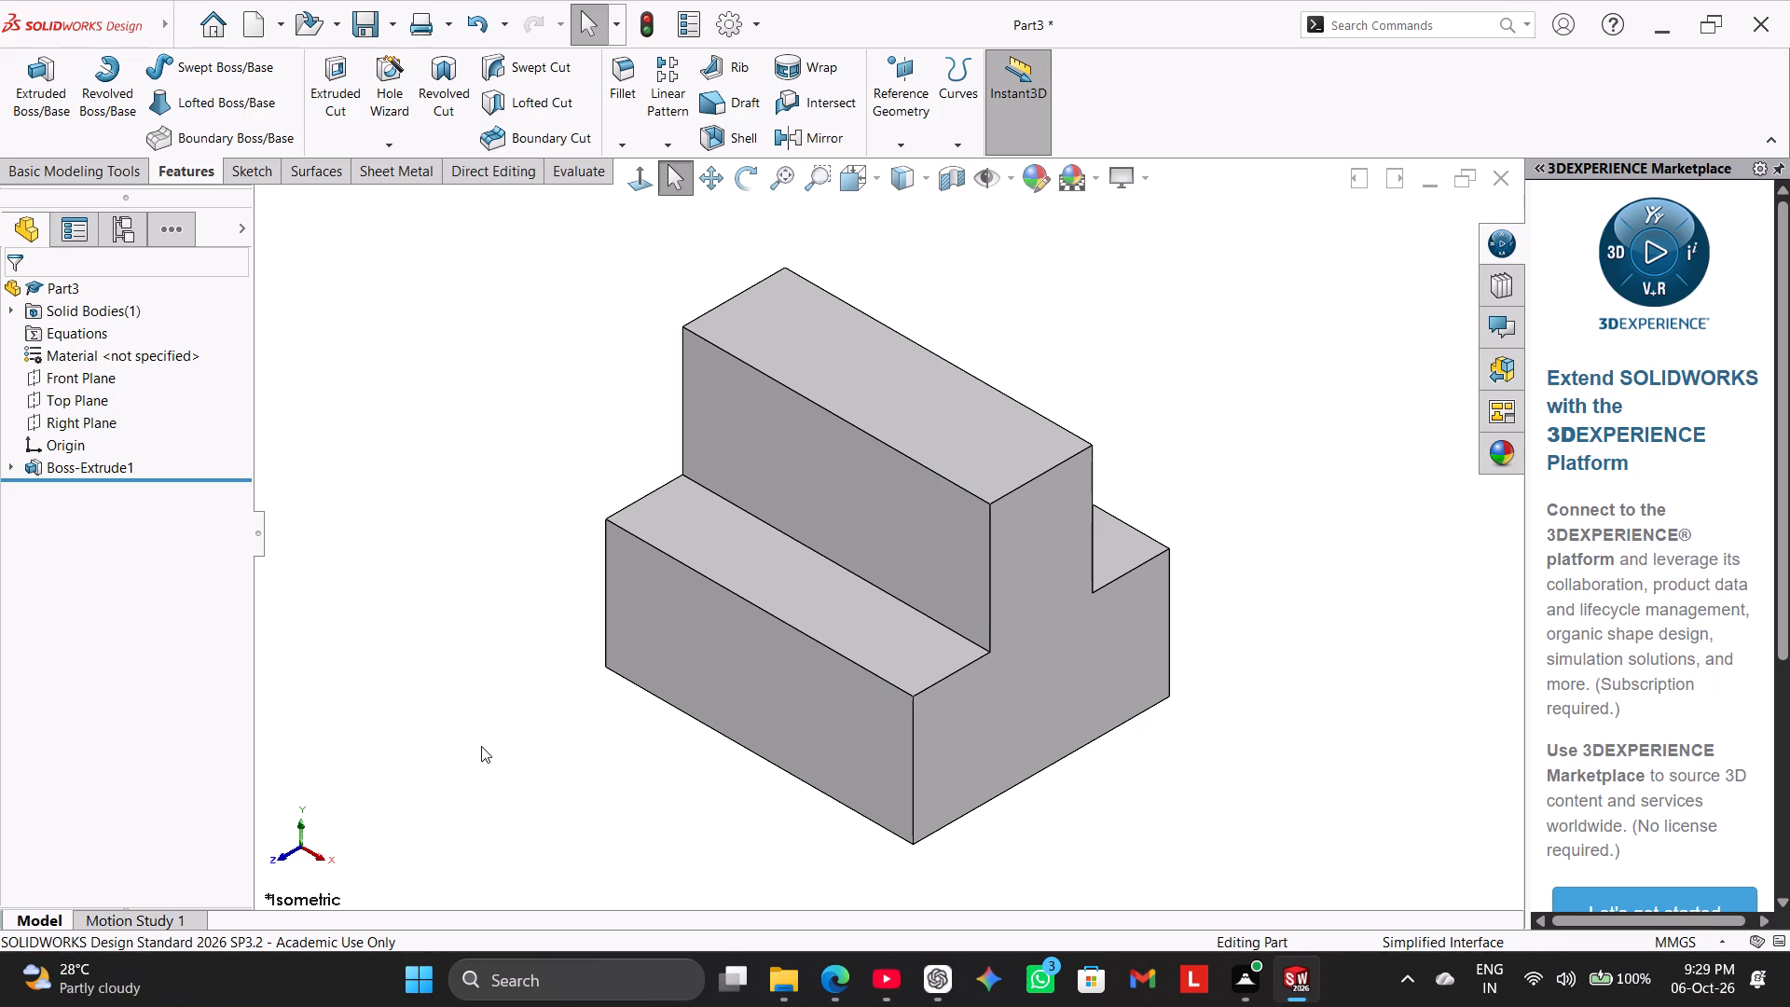
{"action": "right_click", "coordinate": [835, 505]}
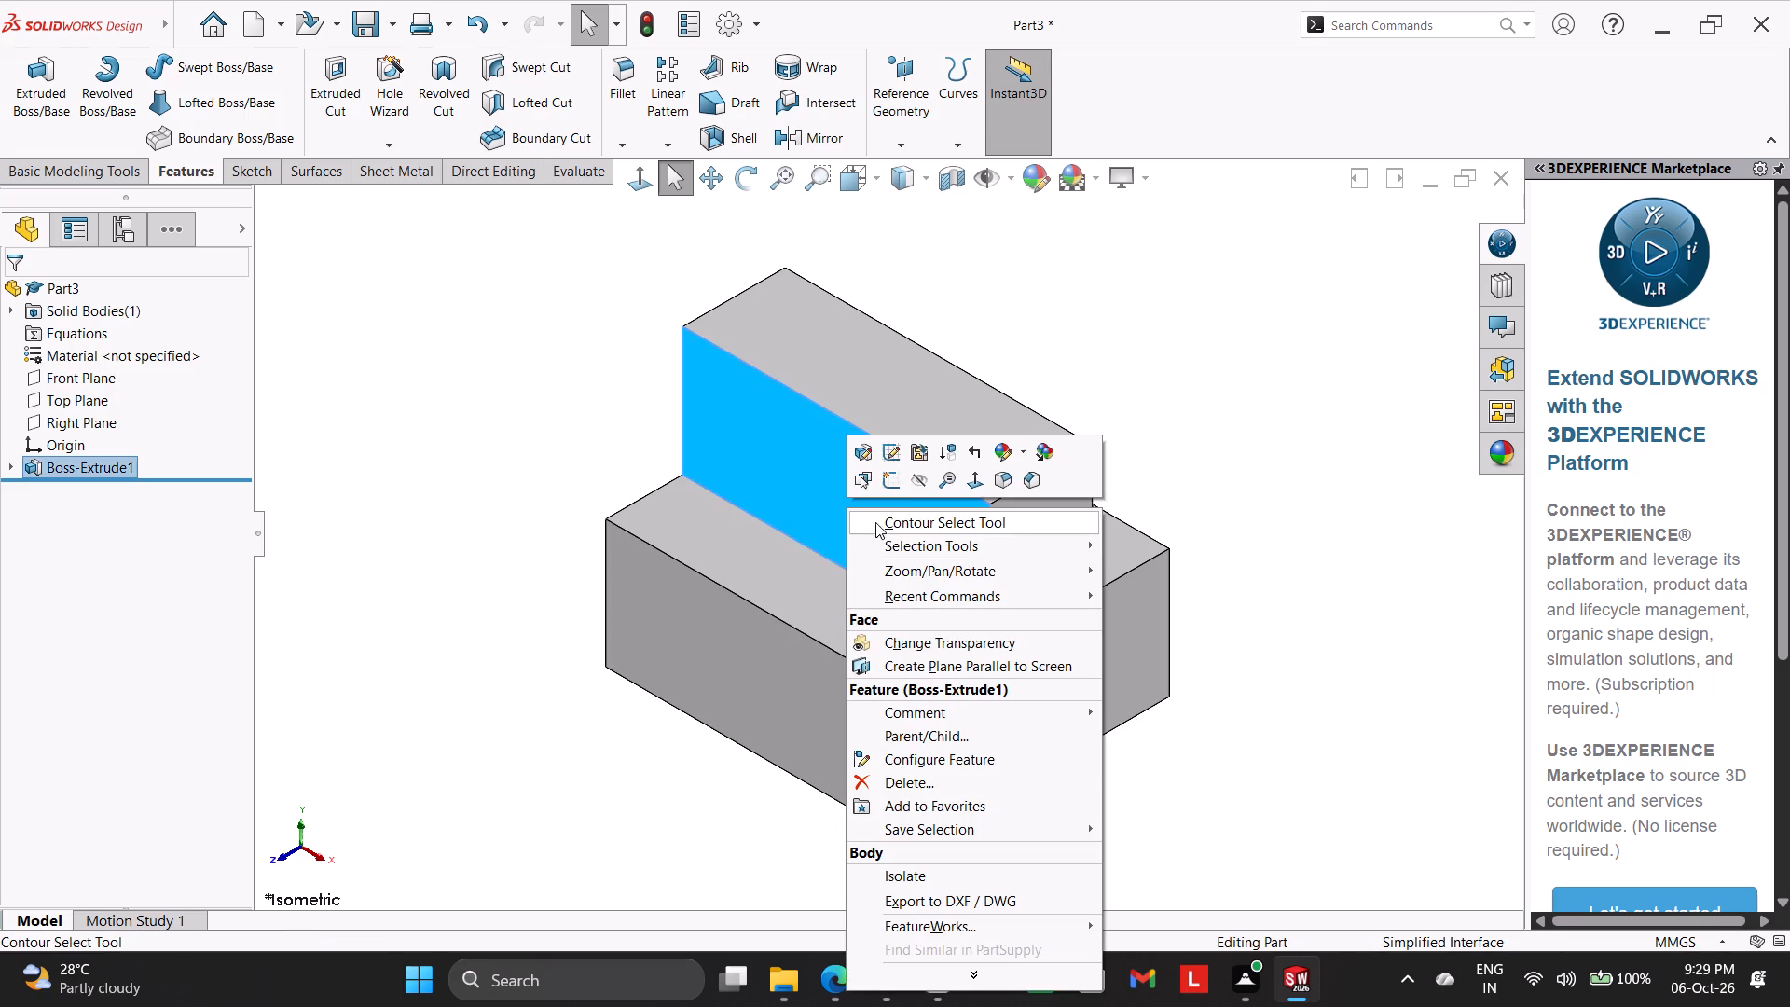
{"action": "left_click", "coordinate": [897, 483]}
{"action": "left_click", "coordinate": [446, 424]}
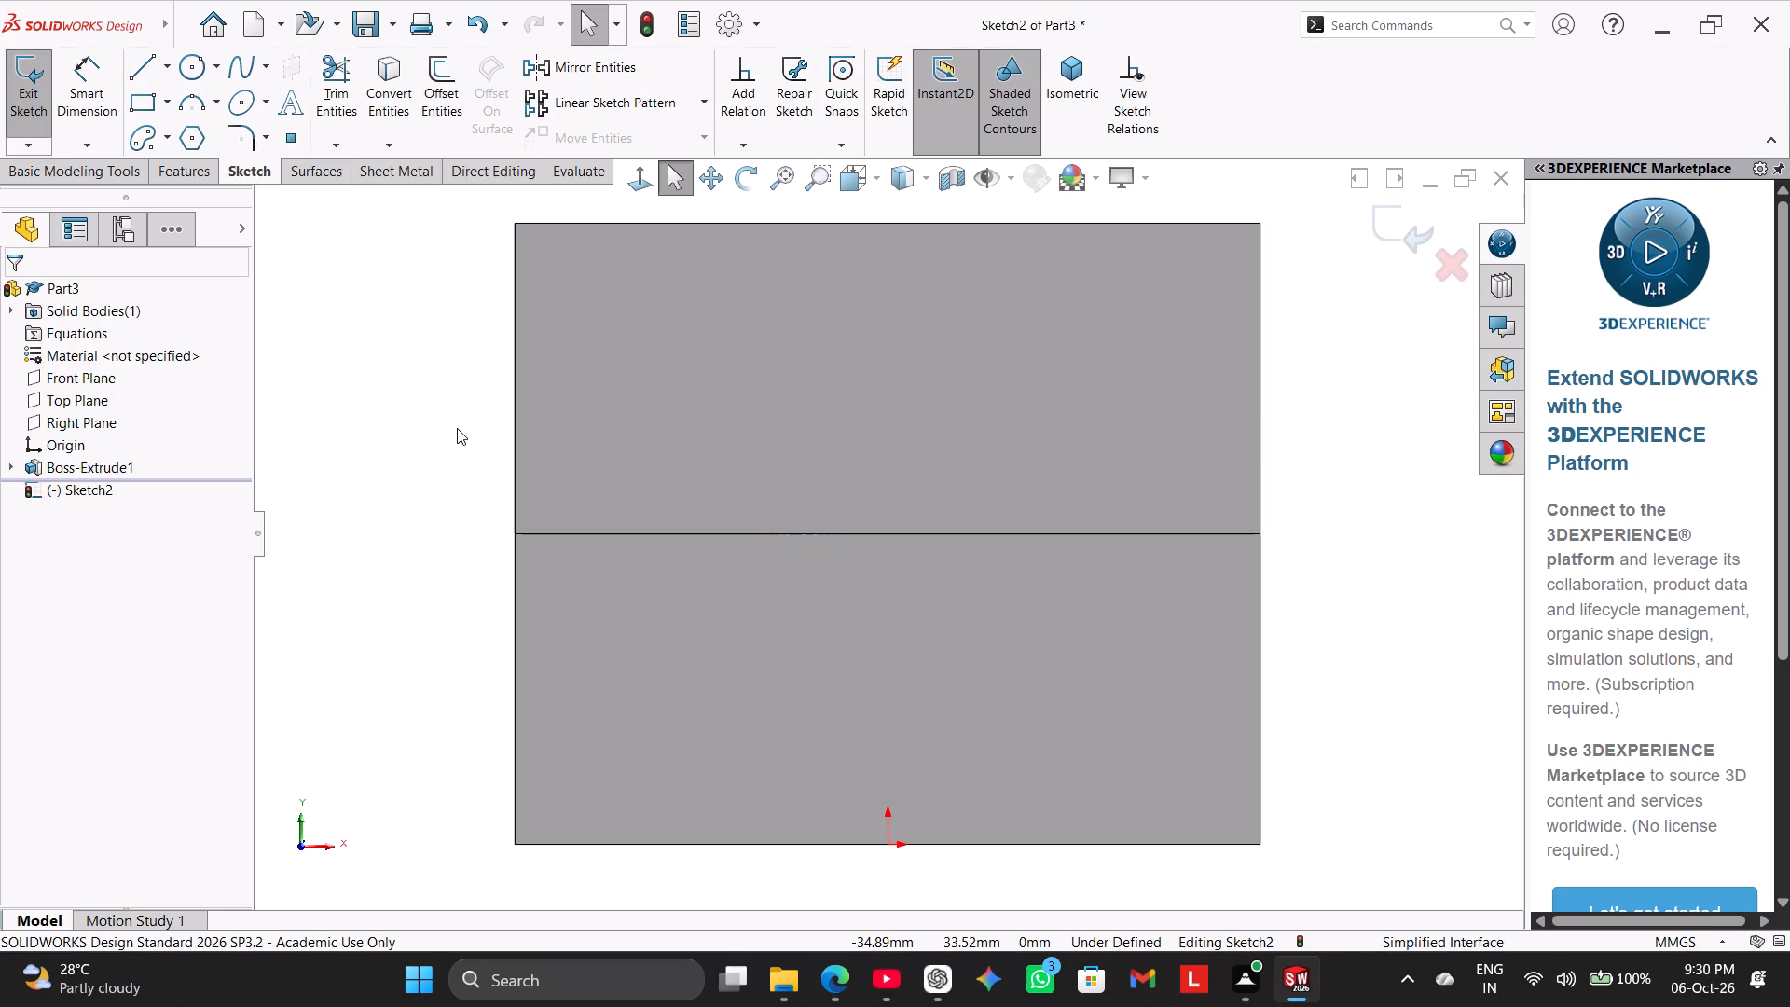
{"action": "middle_click_drag", "start_coordinate": [460, 444], "coordinate": [486, 492]}
{"action": "left_click", "coordinate": [635, 172]}
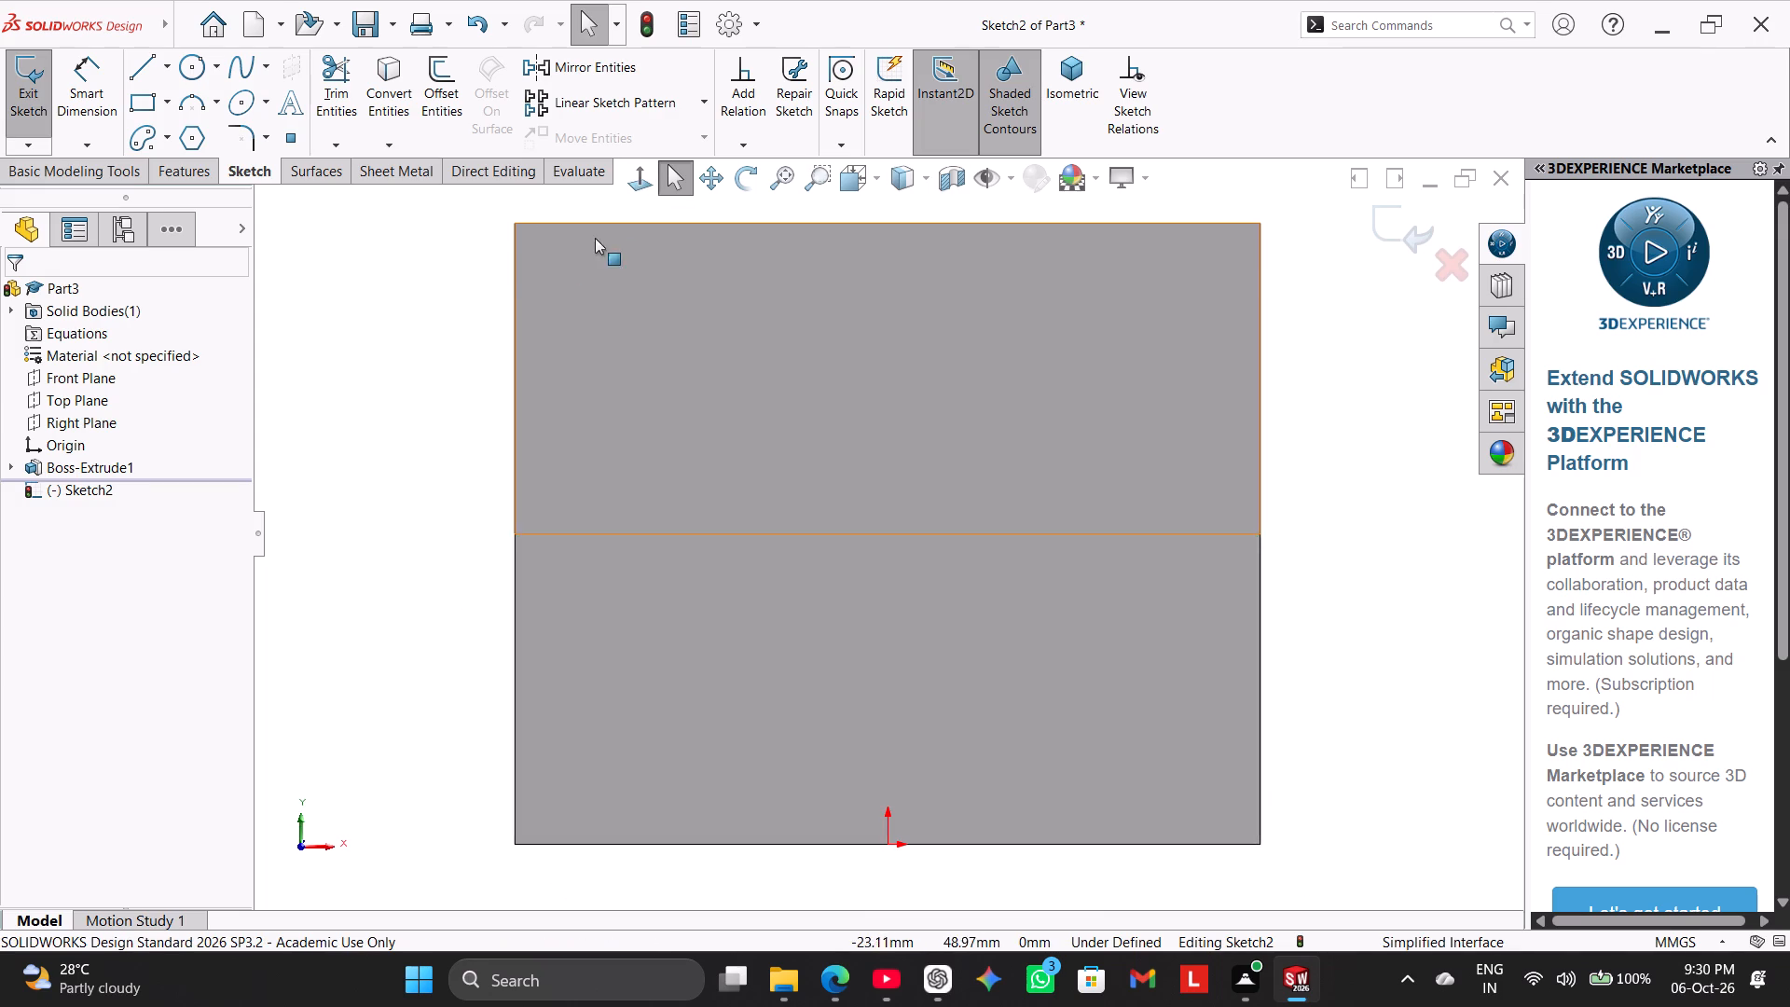
{"action": "left_click", "coordinate": [456, 289]}
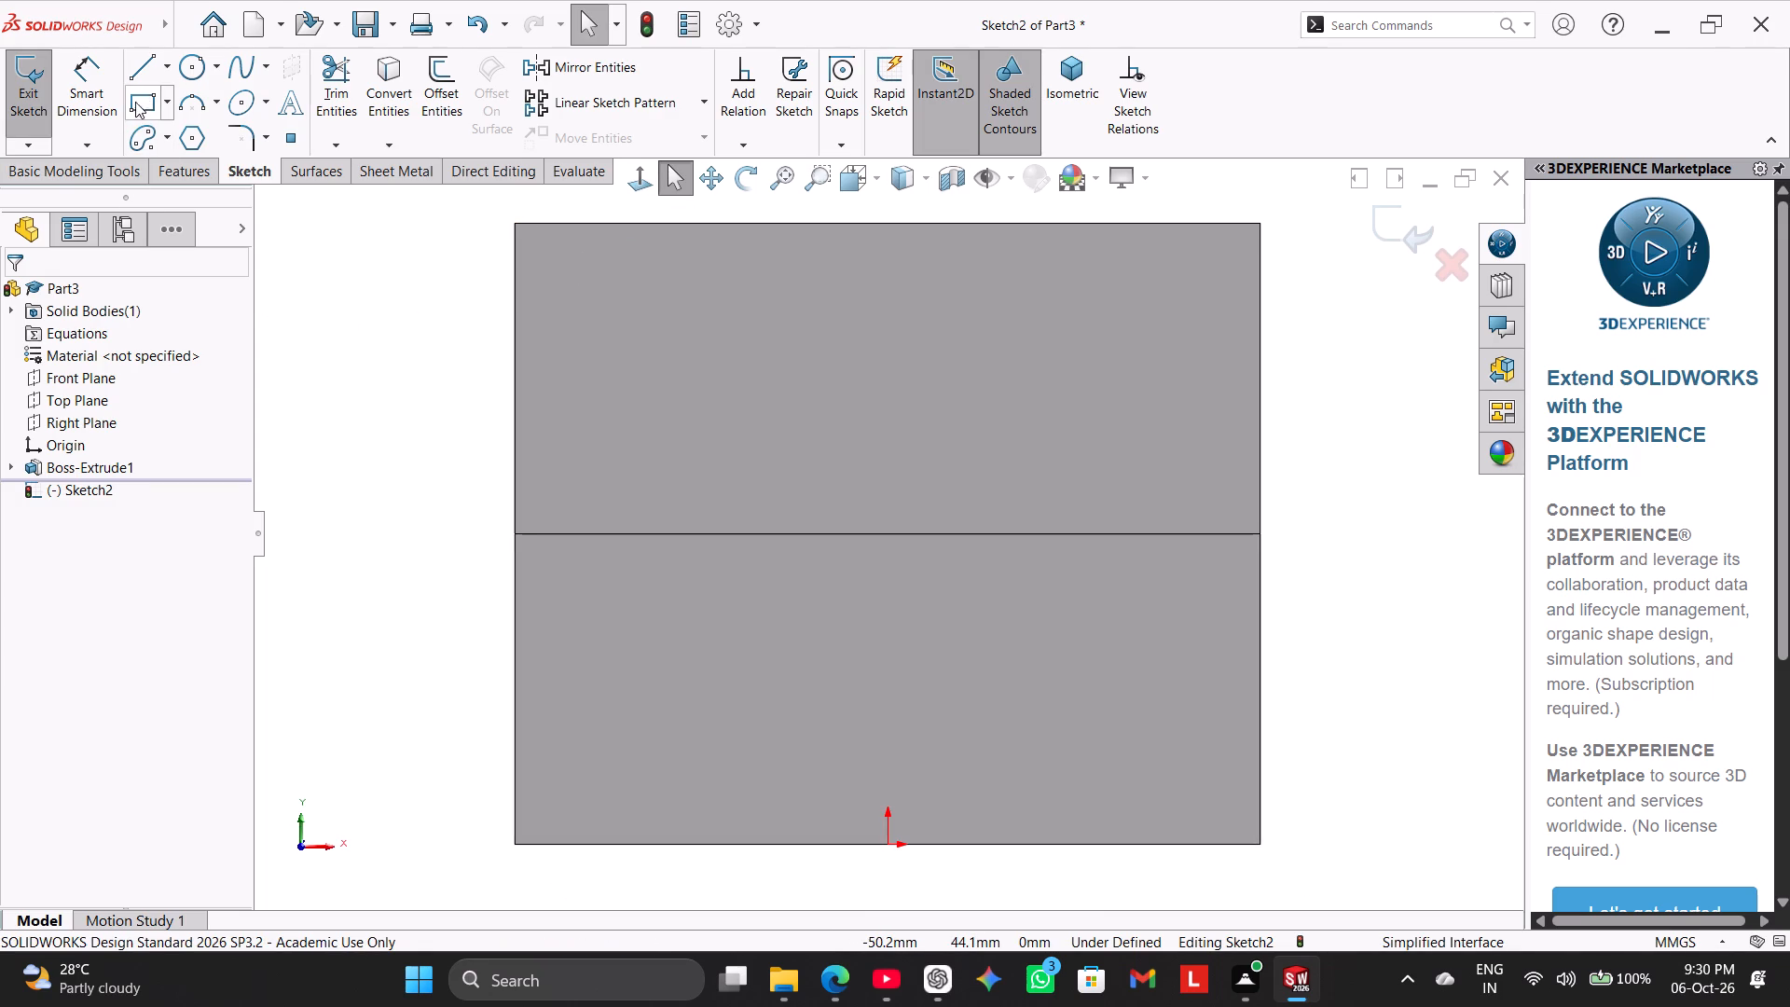
Sketch a closed inverted-T profile across the full face width, with a central tab about 16.4 mm wide and 17.5 mm tall reaching the top edge.
{"action": "left_click_drag", "start_coordinate": [145, 69], "coordinate": [150, 78]}
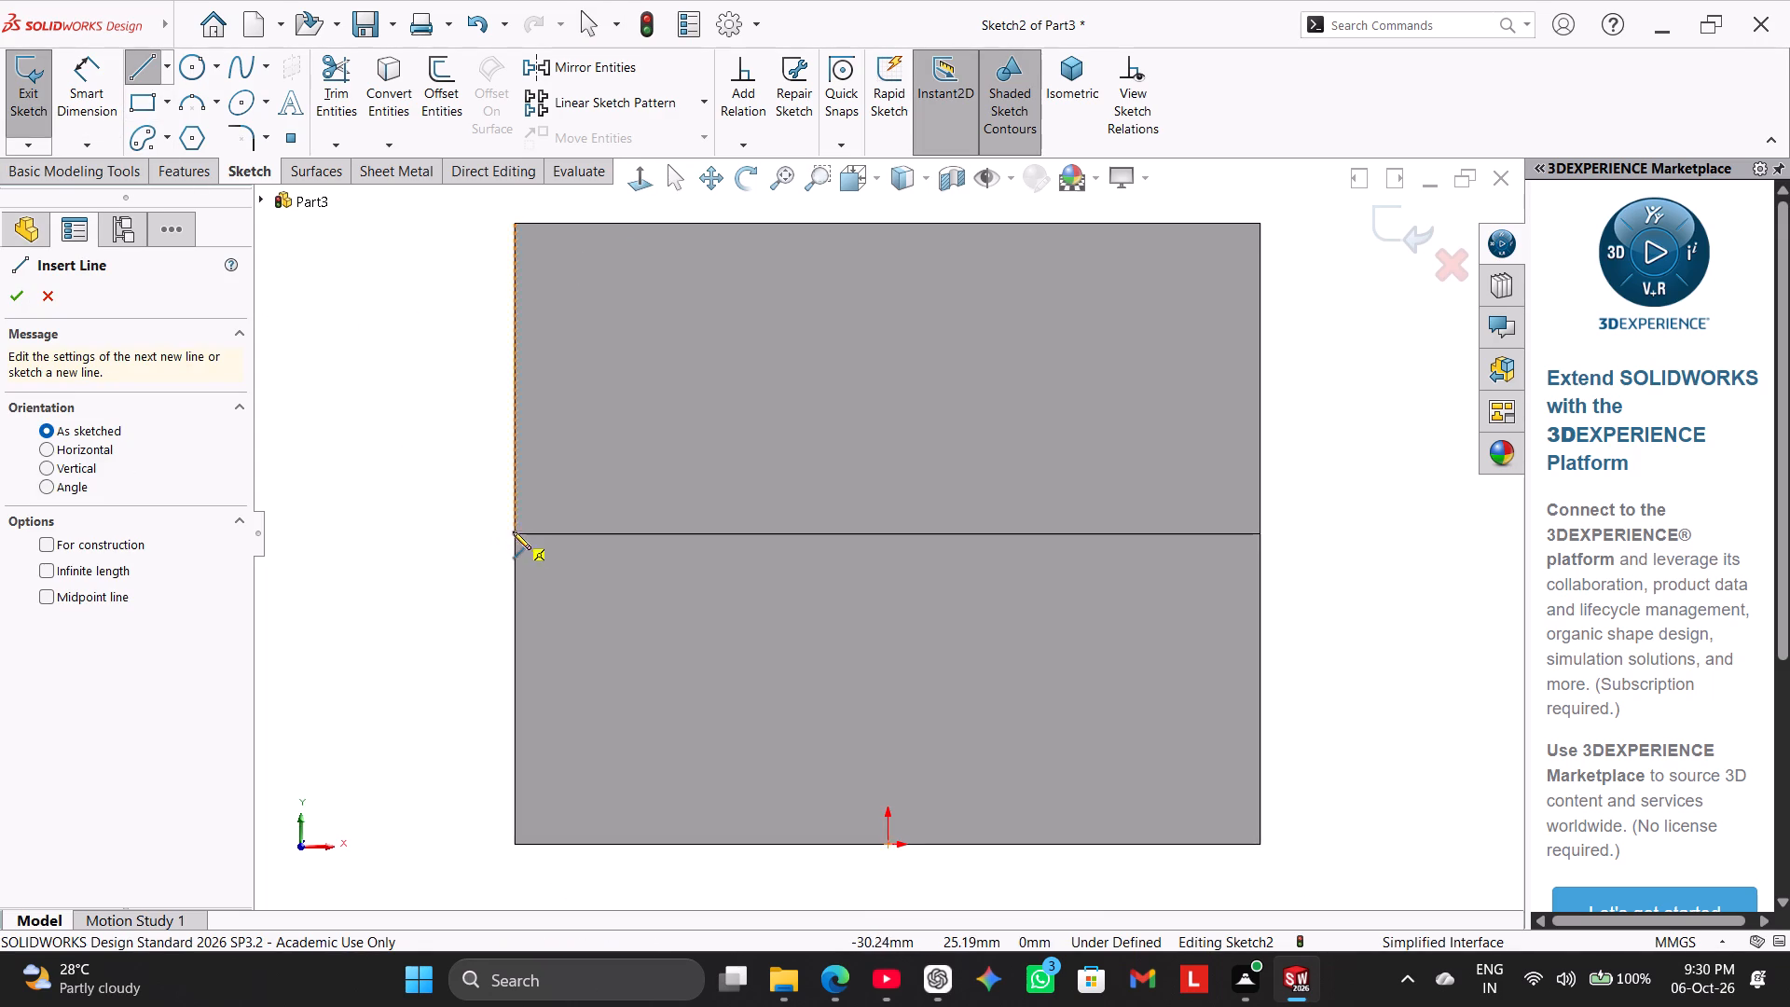
{"action": "left_click", "coordinate": [516, 531]}
{"action": "left_click", "coordinate": [512, 440]}
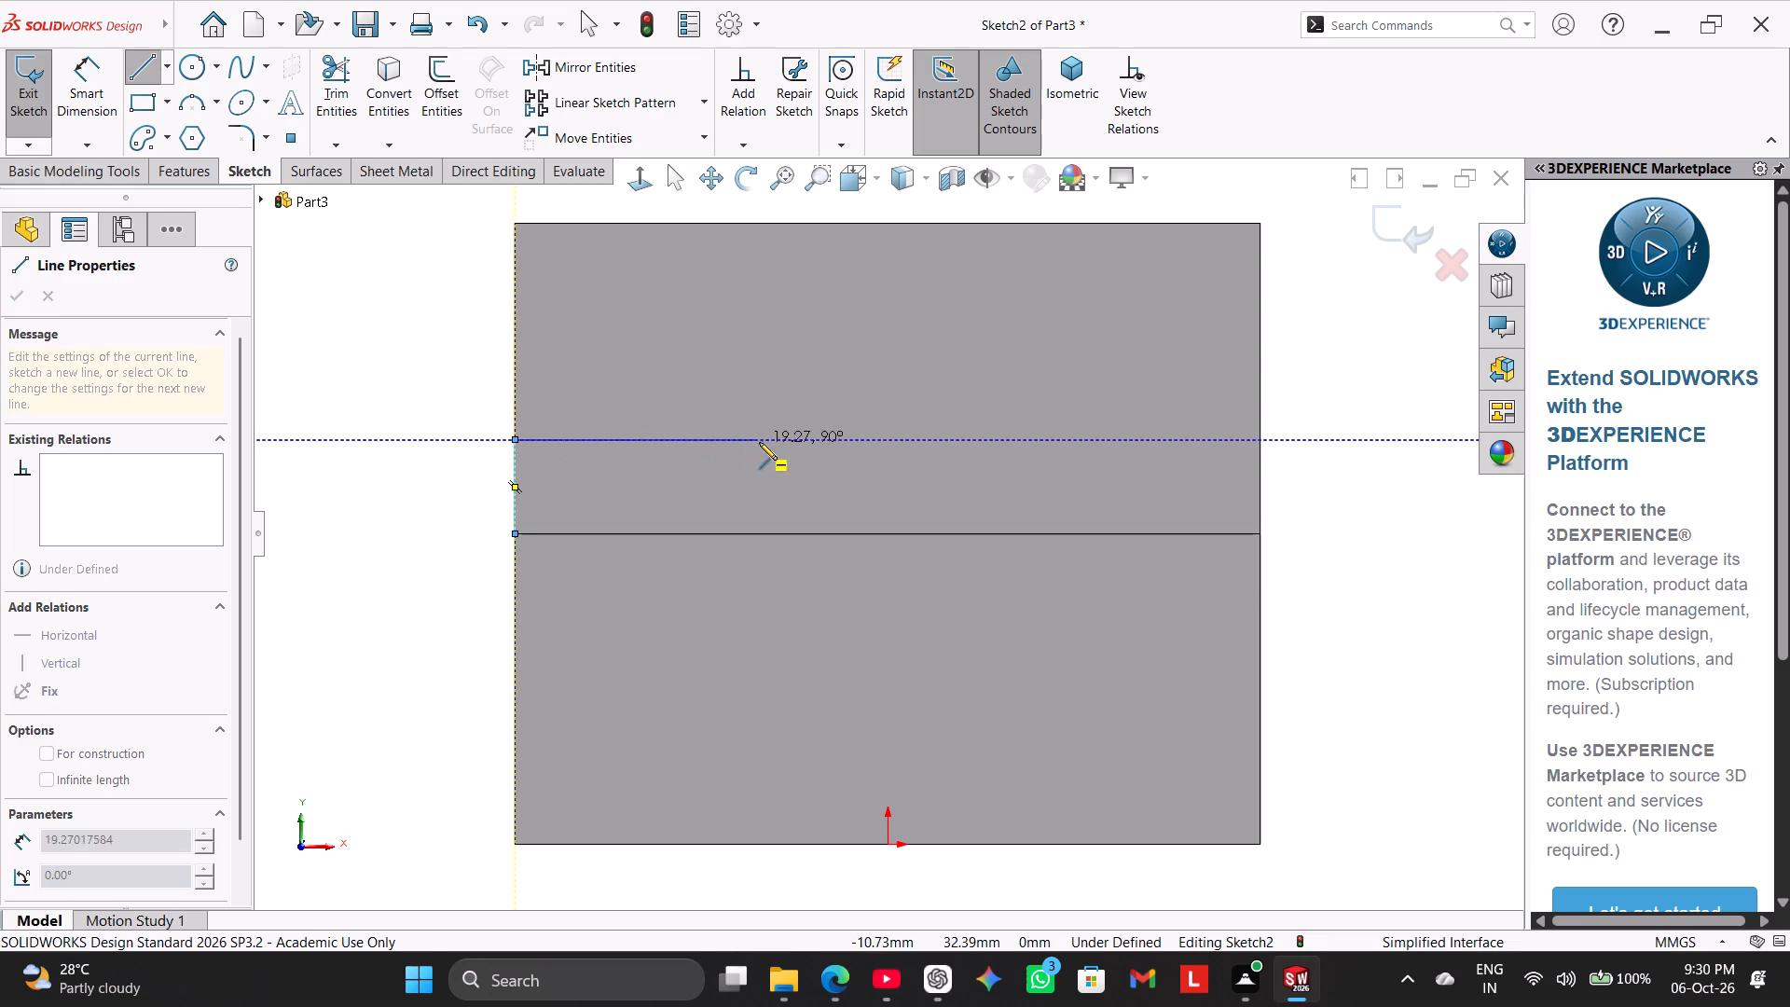
{"action": "left_click", "coordinate": [766, 440]}
{"action": "left_click_drag", "start_coordinate": [764, 223], "coordinate": [774, 231]}
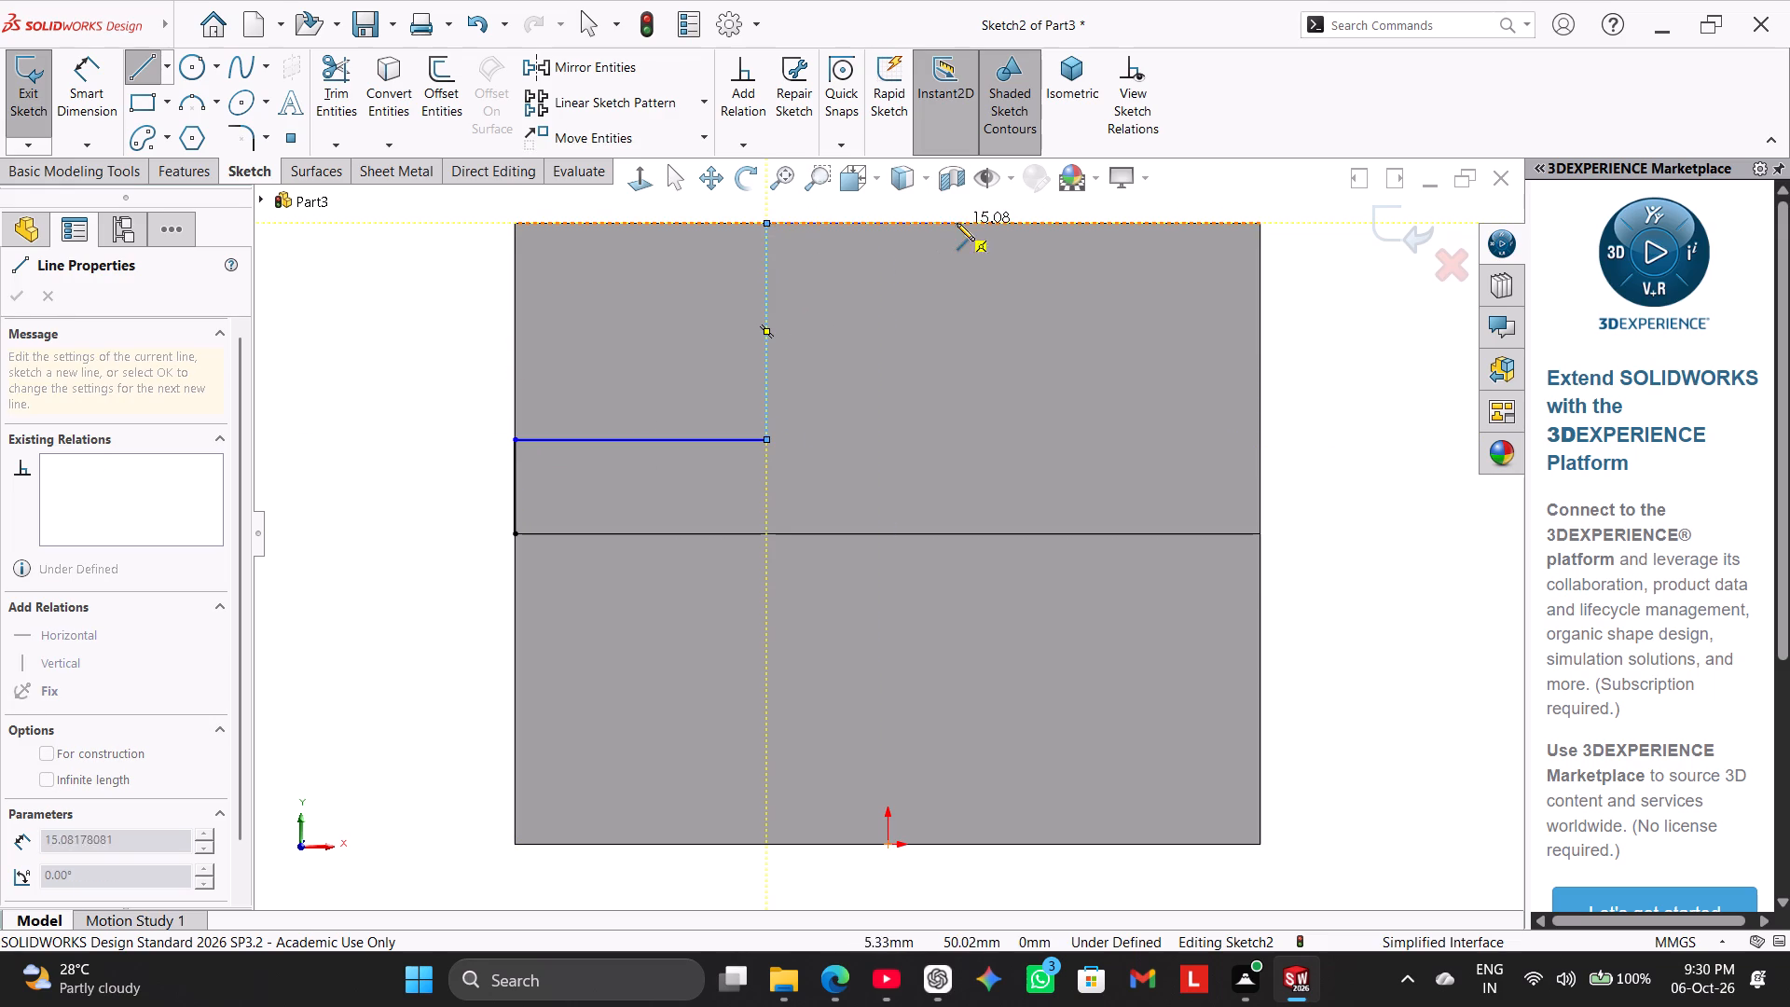
{"action": "left_click", "coordinate": [971, 221]}
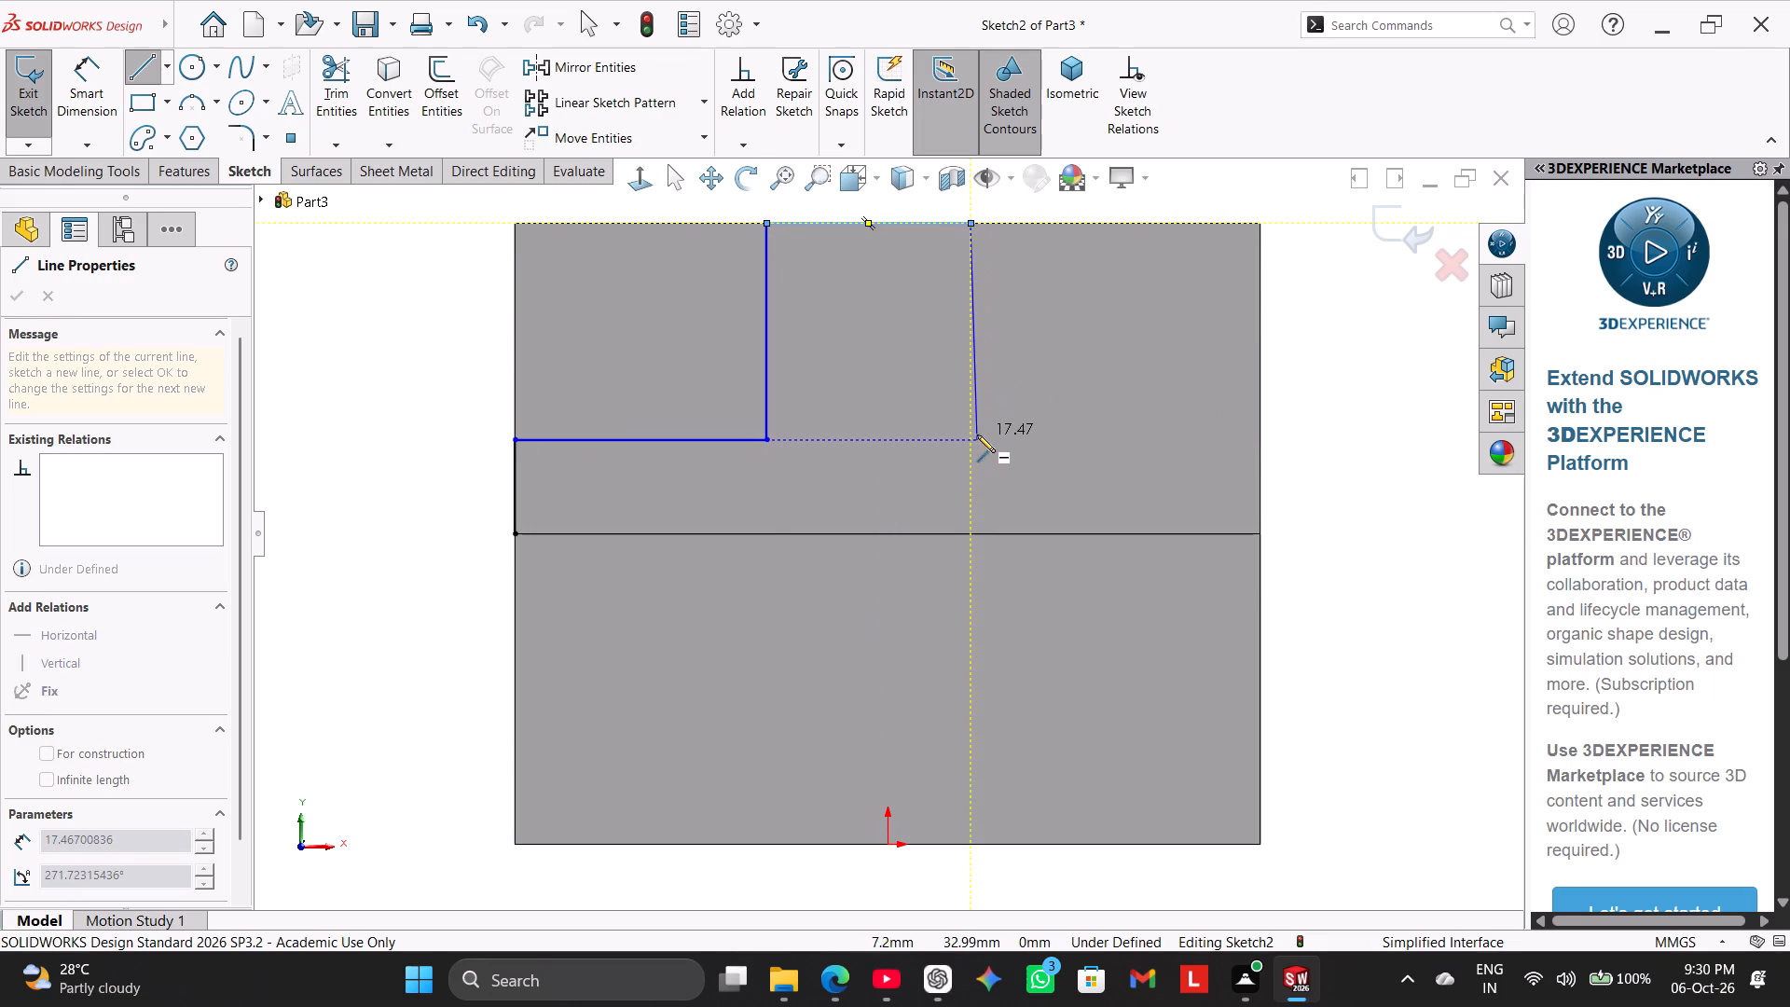
{"action": "left_click", "coordinate": [972, 436]}
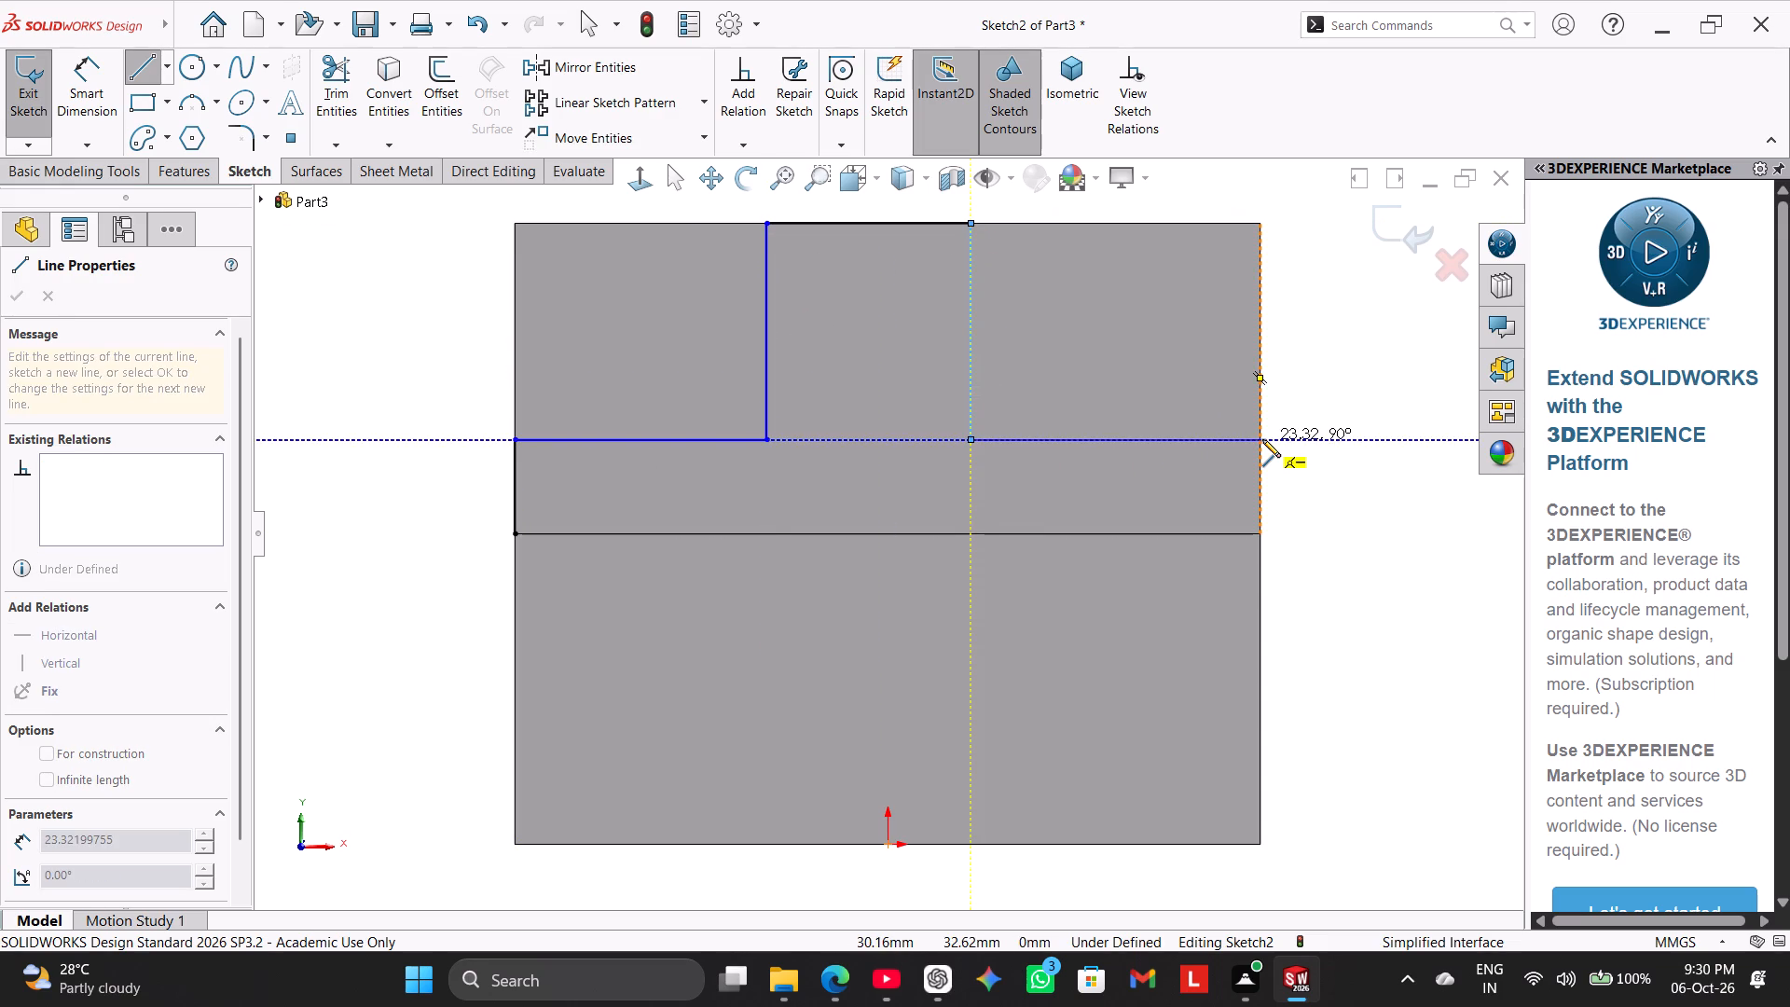
{"action": "left_click", "coordinate": [1262, 439]}
{"action": "left_click", "coordinate": [1259, 533]}
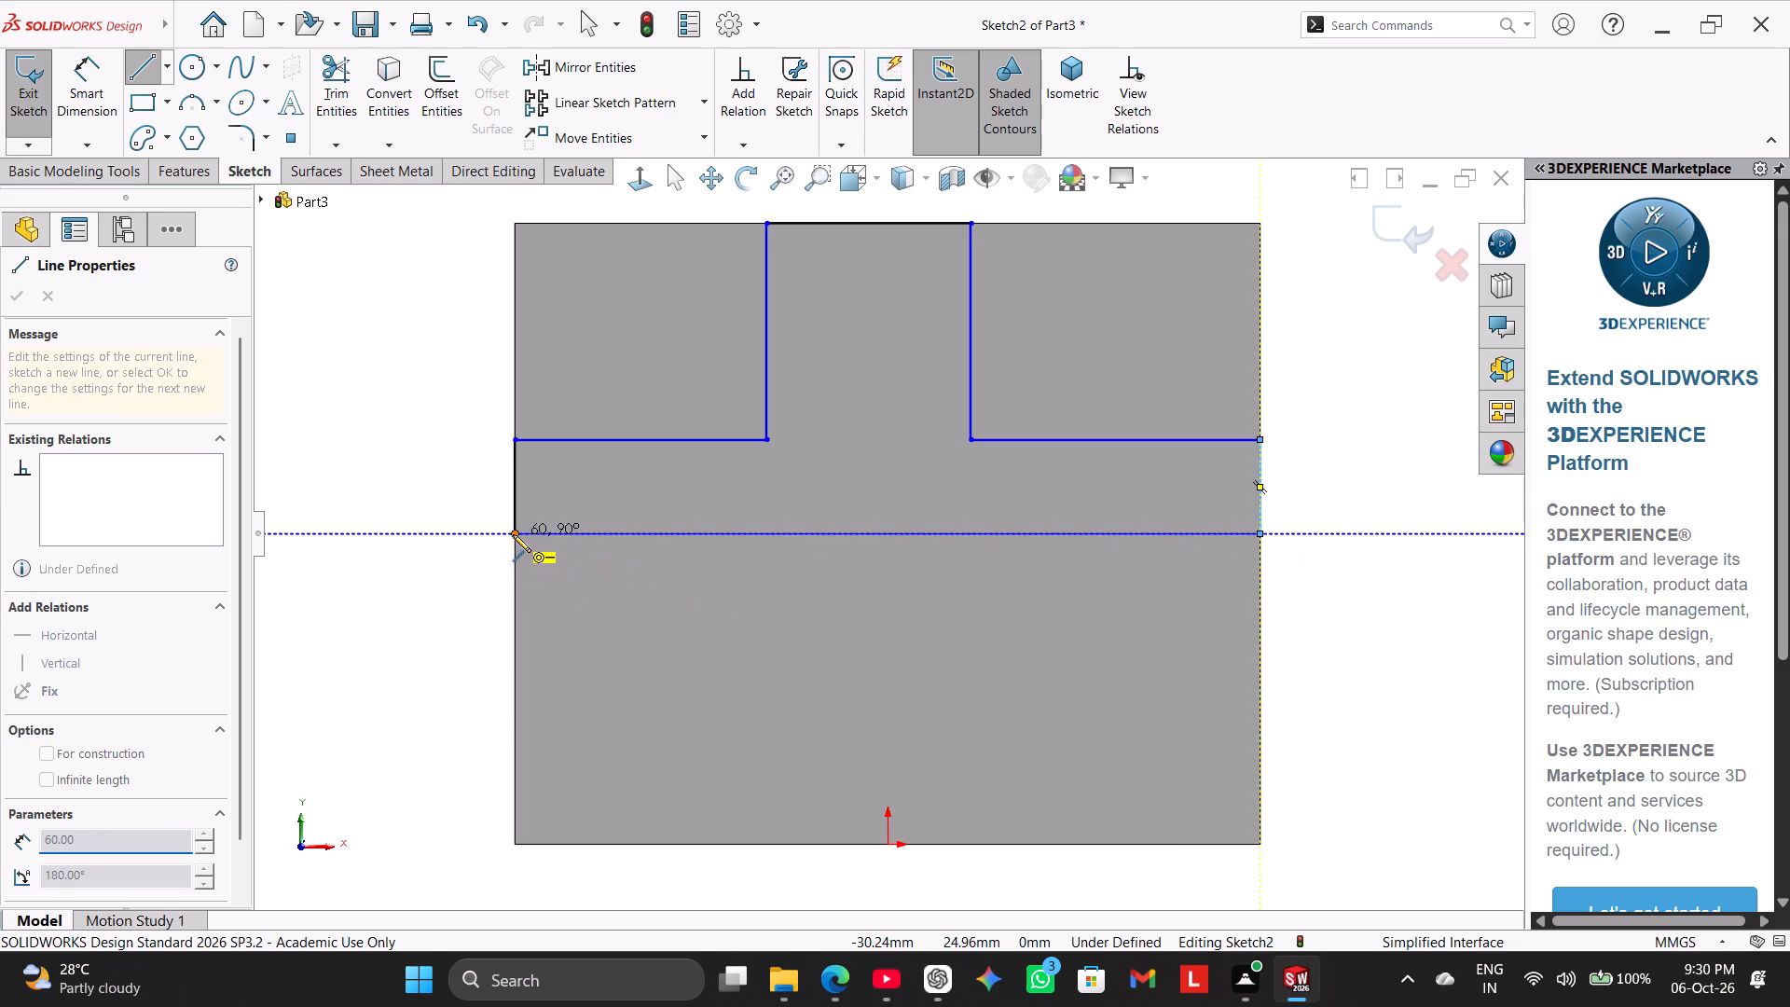
{"action": "left_click", "coordinate": [513, 534]}
{"action": "right_click", "coordinate": [410, 490]}
{"action": "left_click", "coordinate": [454, 504]}
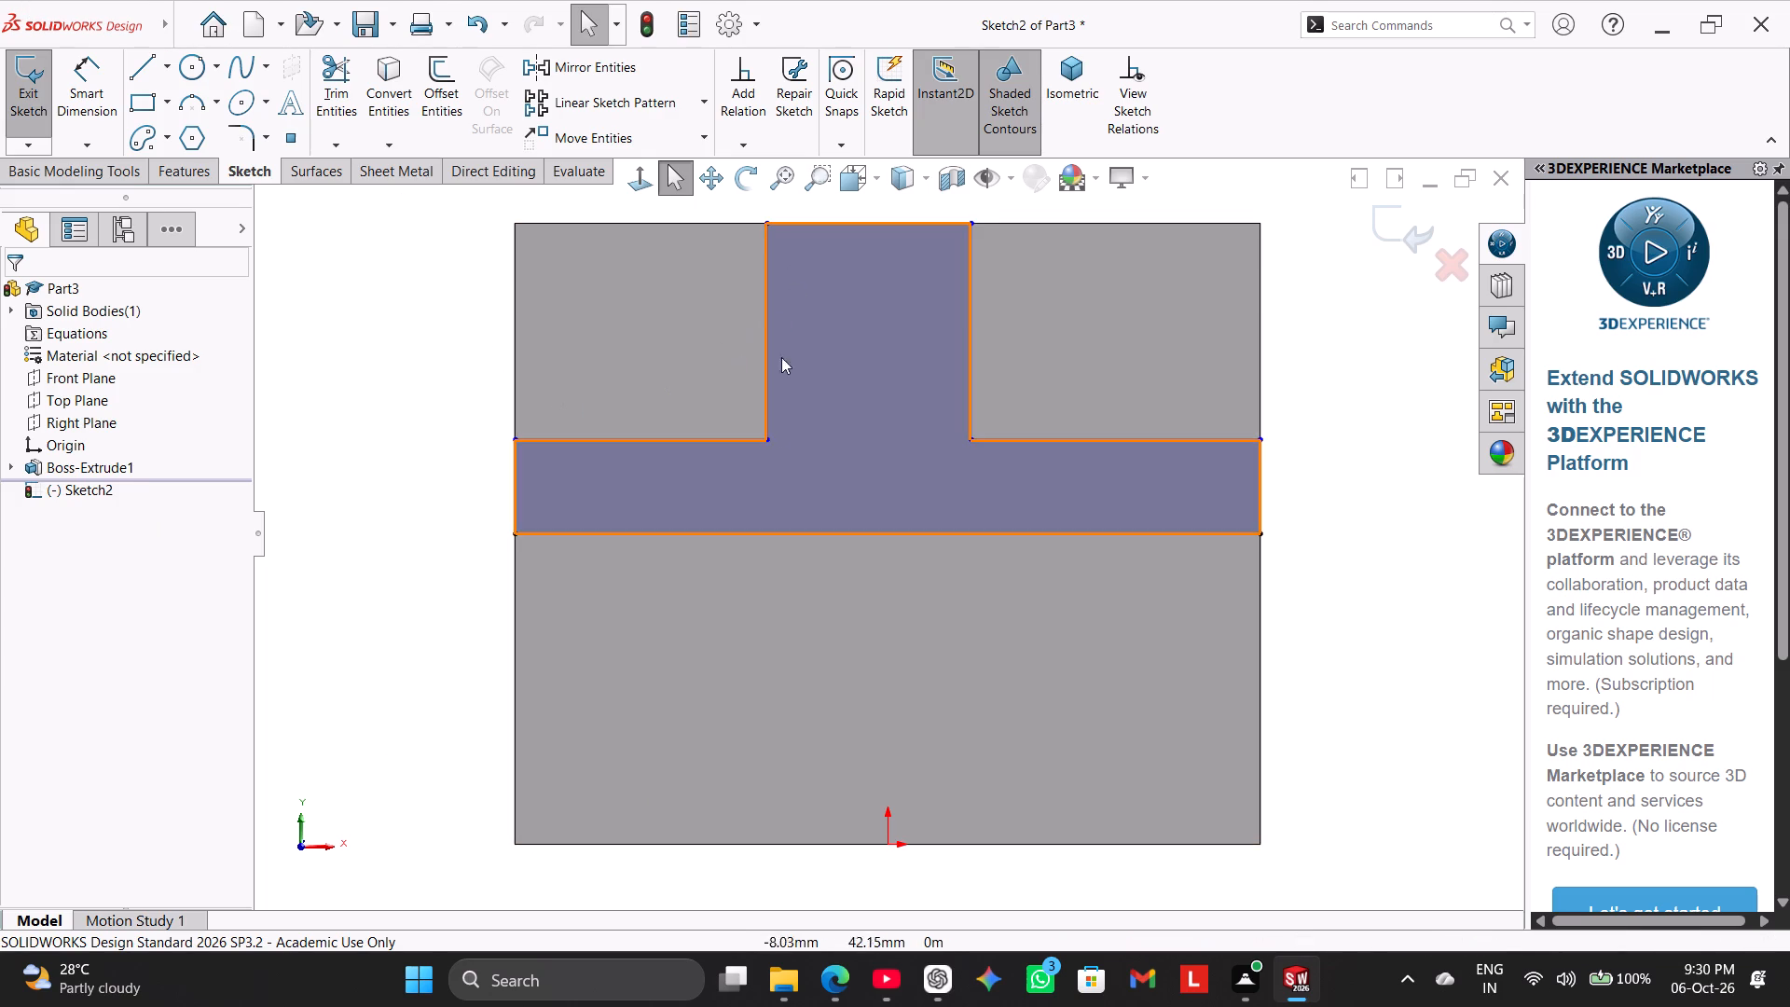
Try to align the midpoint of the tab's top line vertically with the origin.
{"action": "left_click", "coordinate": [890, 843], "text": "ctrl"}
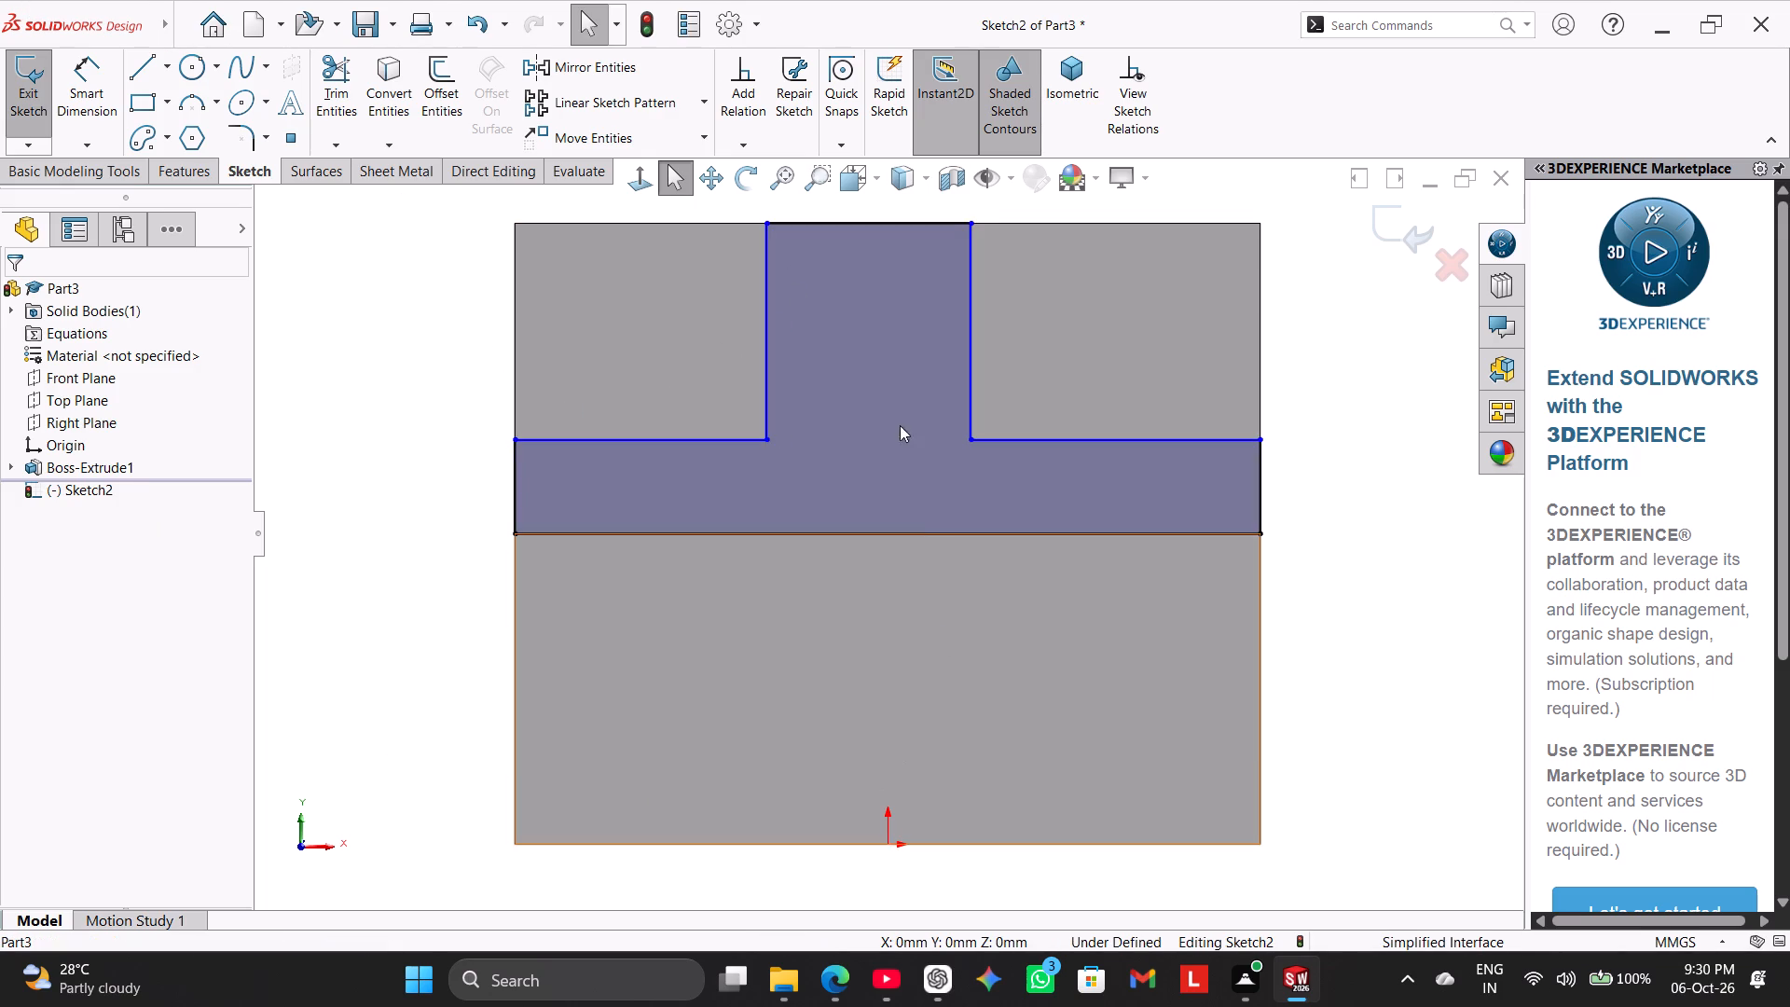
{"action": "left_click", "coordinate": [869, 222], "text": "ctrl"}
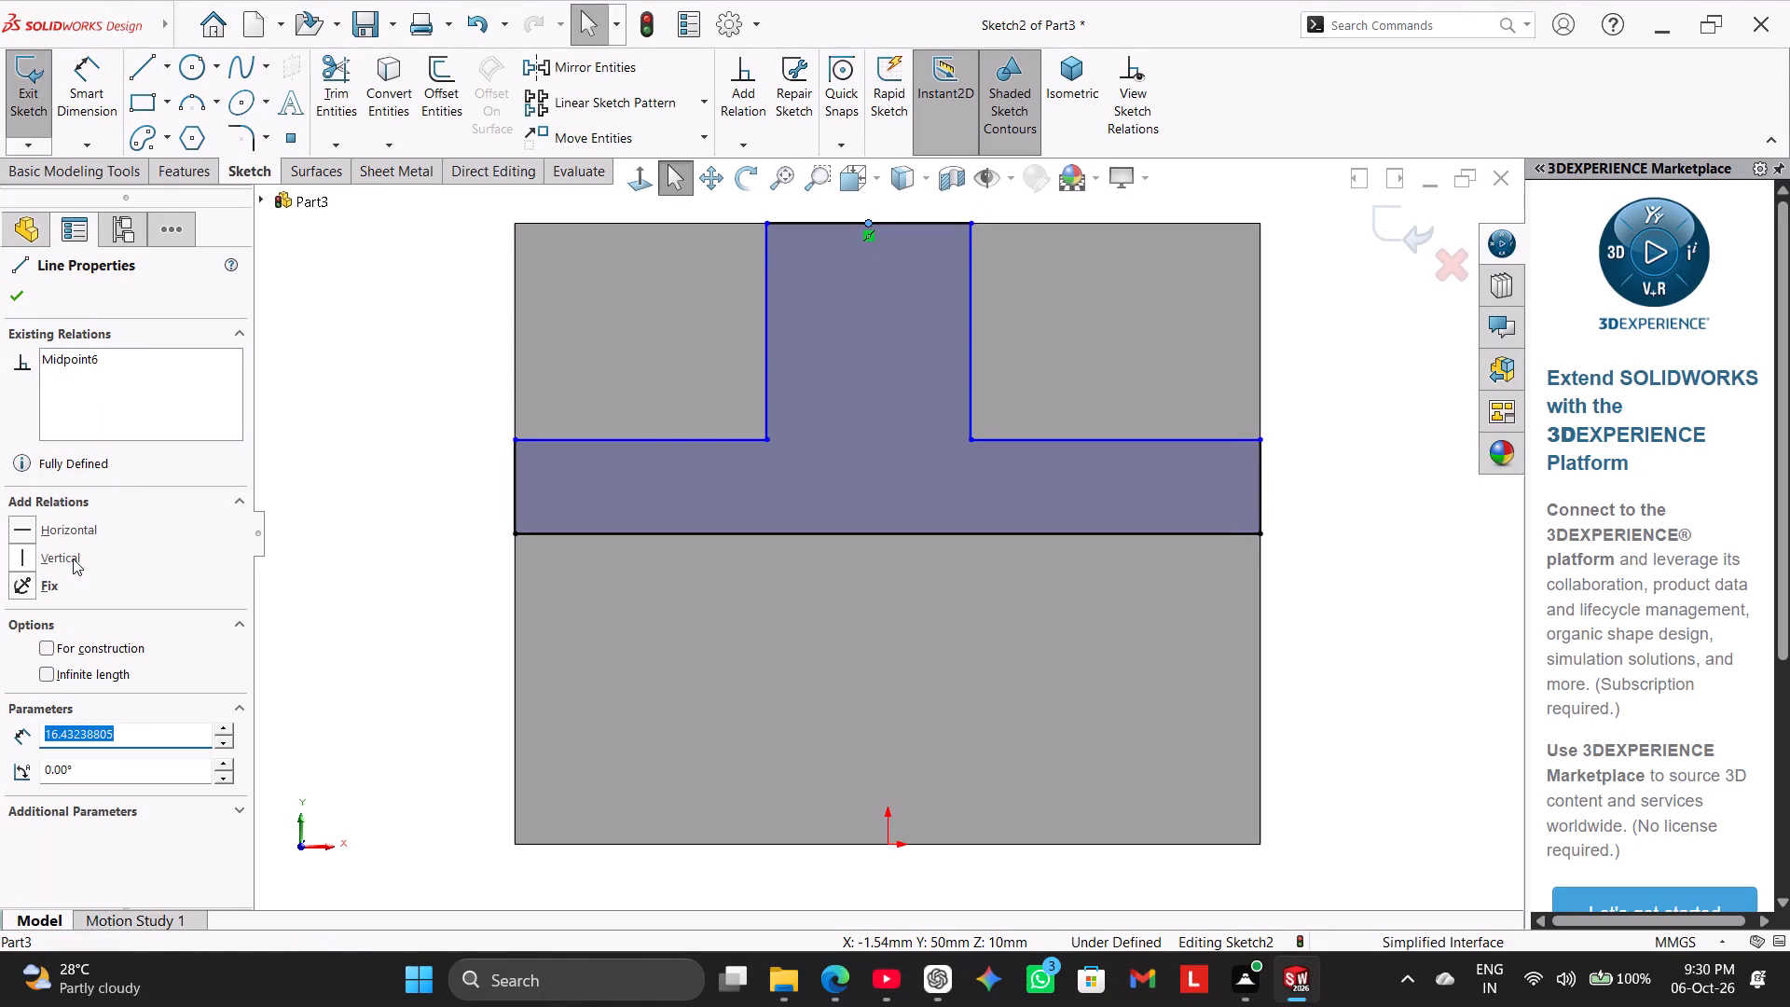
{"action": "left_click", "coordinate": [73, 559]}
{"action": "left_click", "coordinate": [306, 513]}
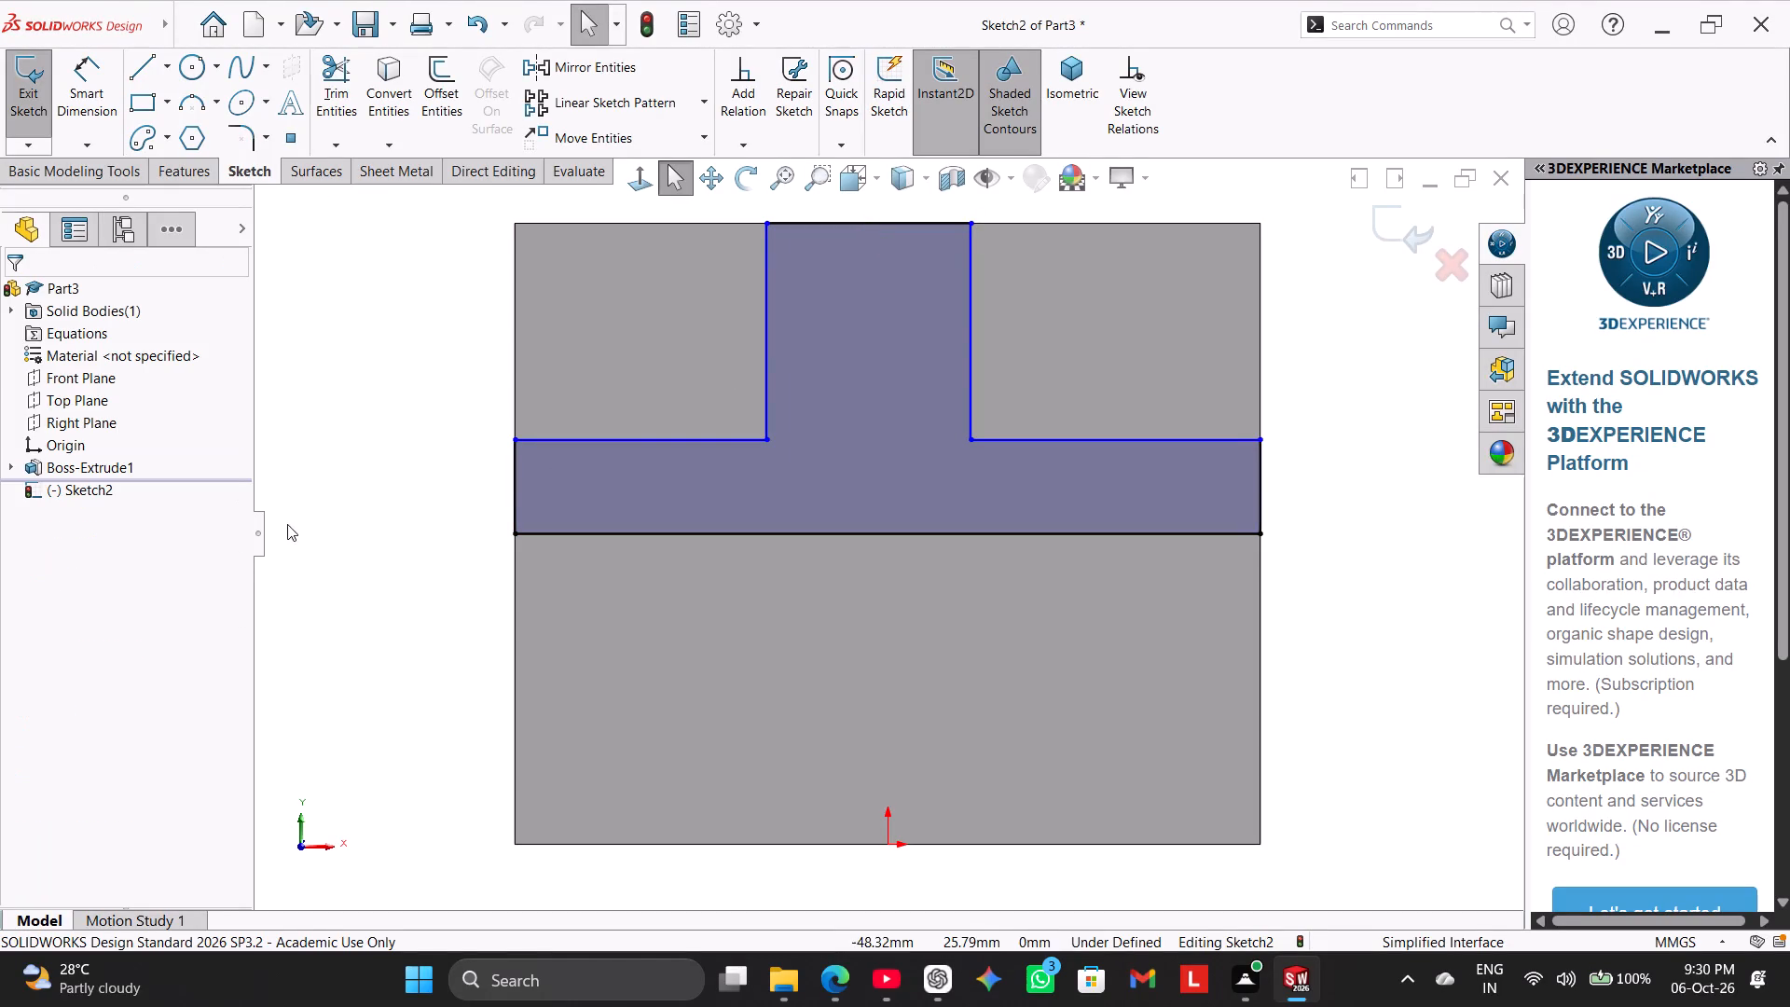
Add a Vertical relation between the tab's top-line midpoint and the origin, deleting the trial Coincident relation.
{"action": "left_click", "coordinate": [888, 846], "text": "ctrl"}
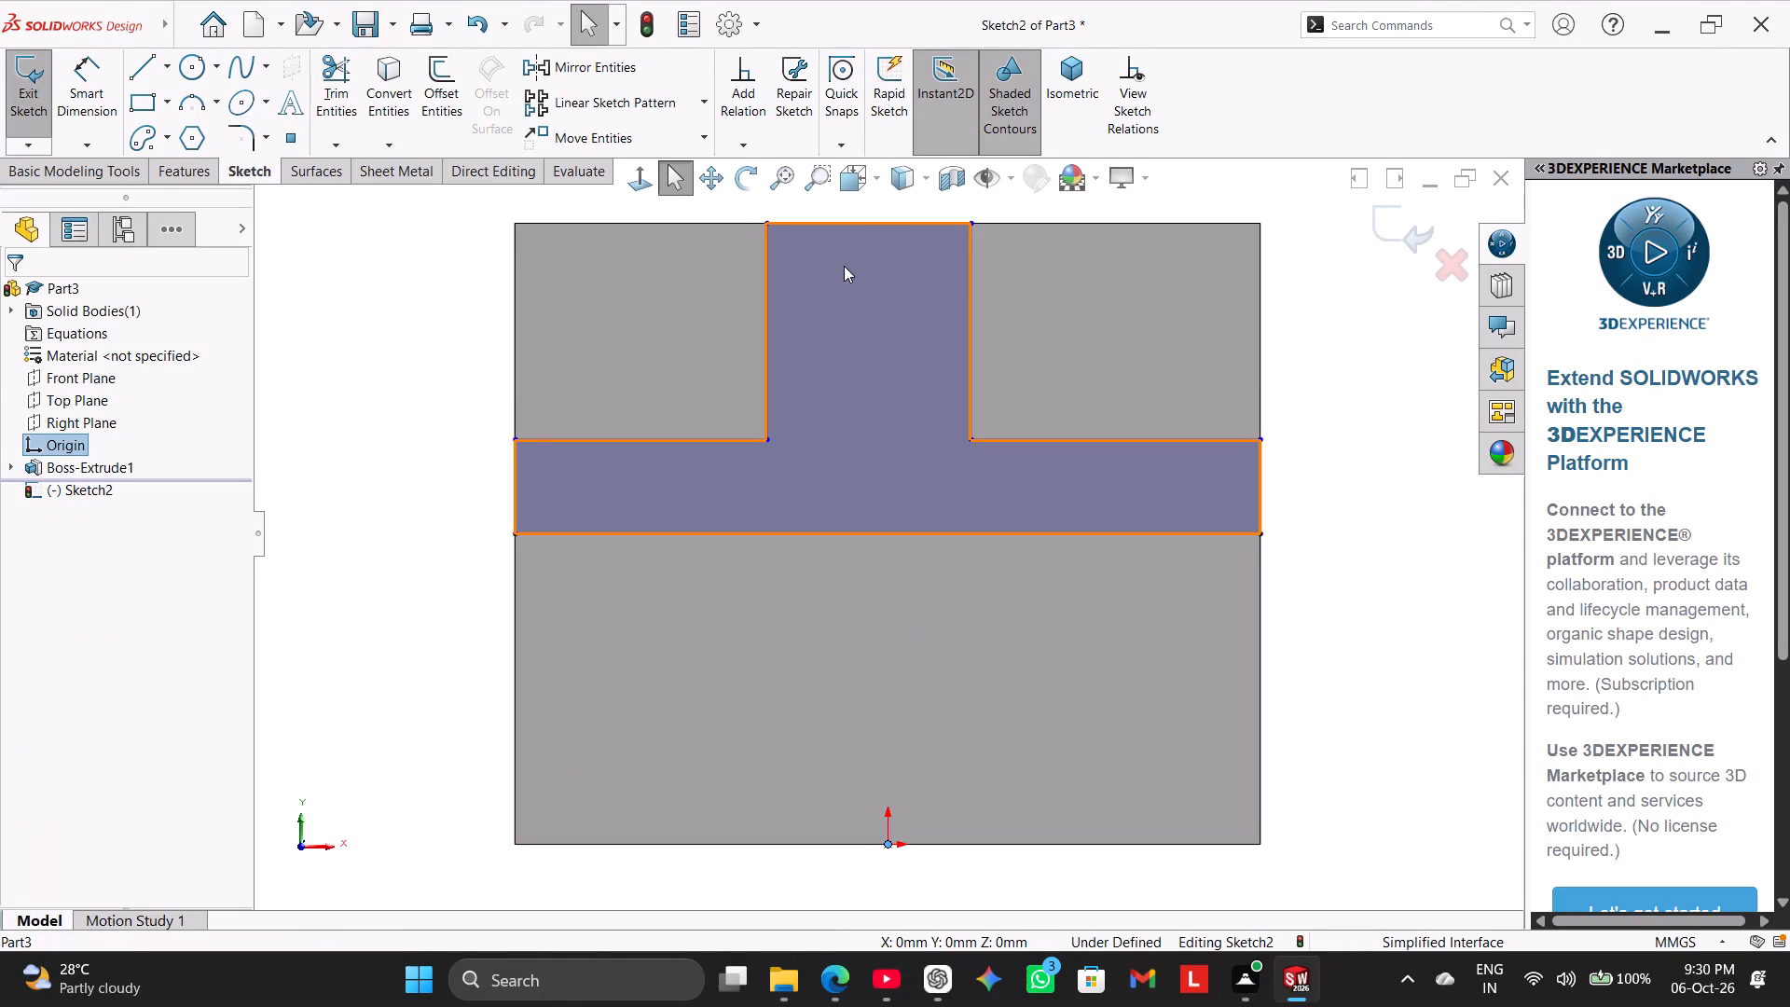
{"action": "left_click", "coordinate": [870, 221], "text": "ctrl"}
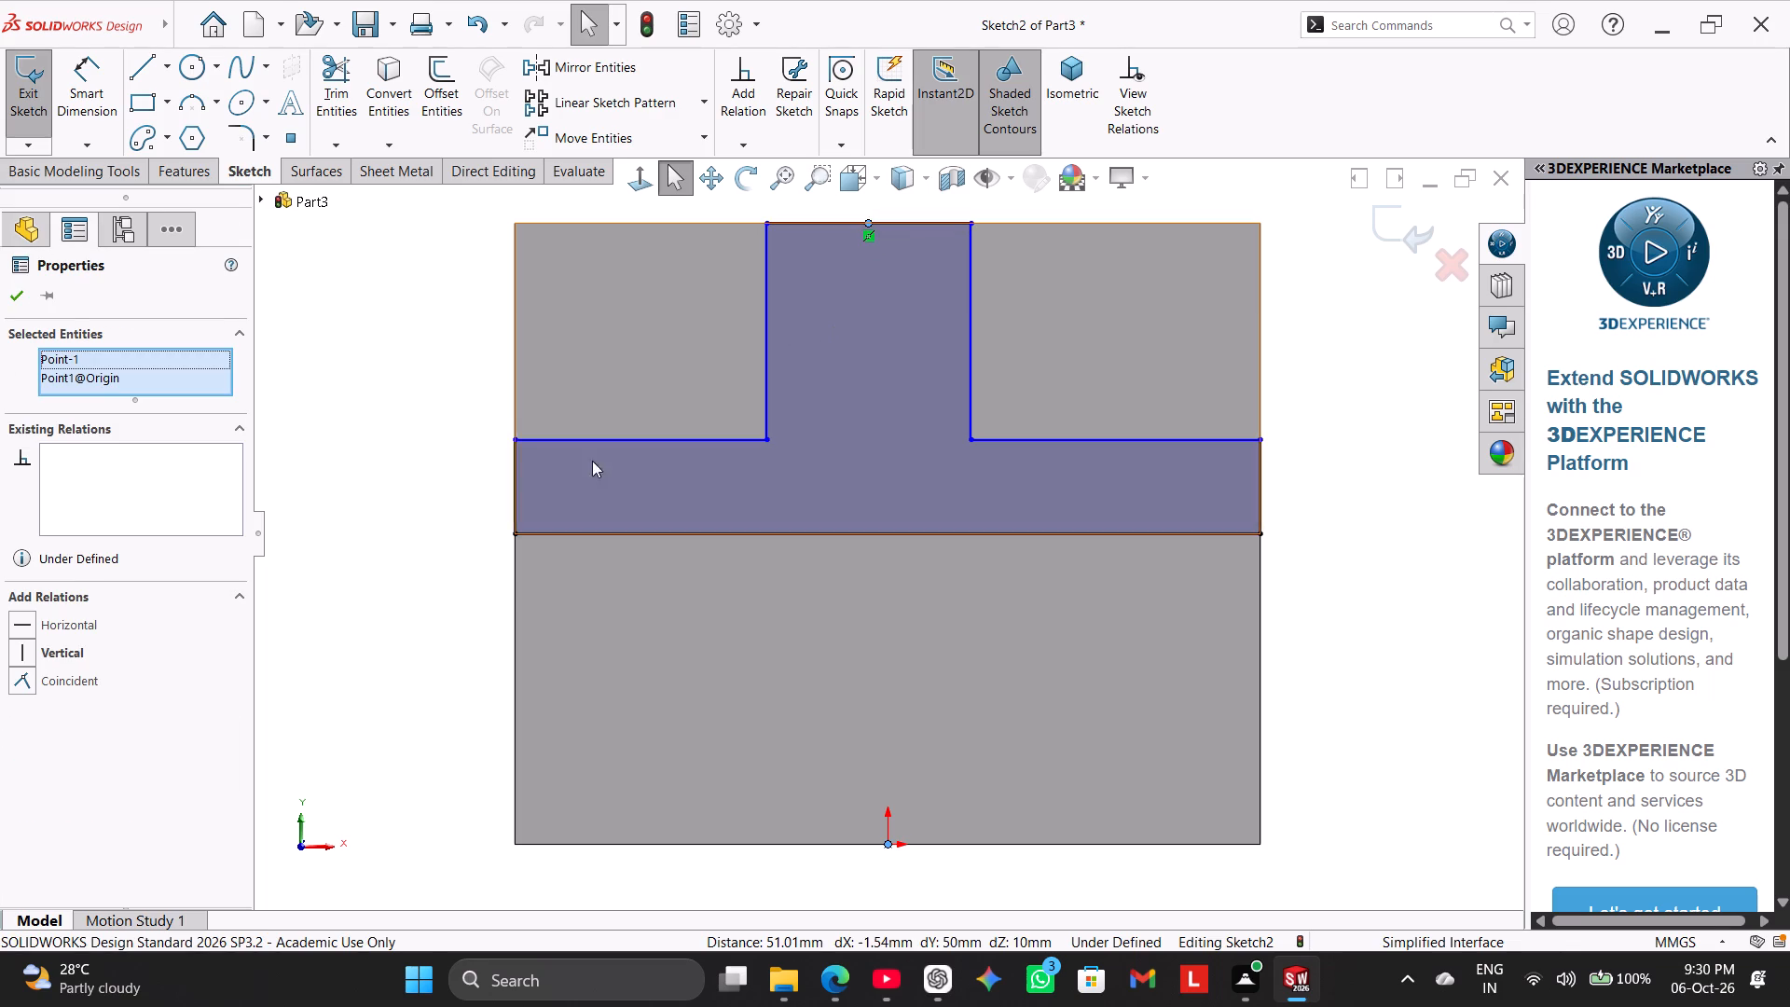
{"action": "left_click", "coordinate": [56, 683]}
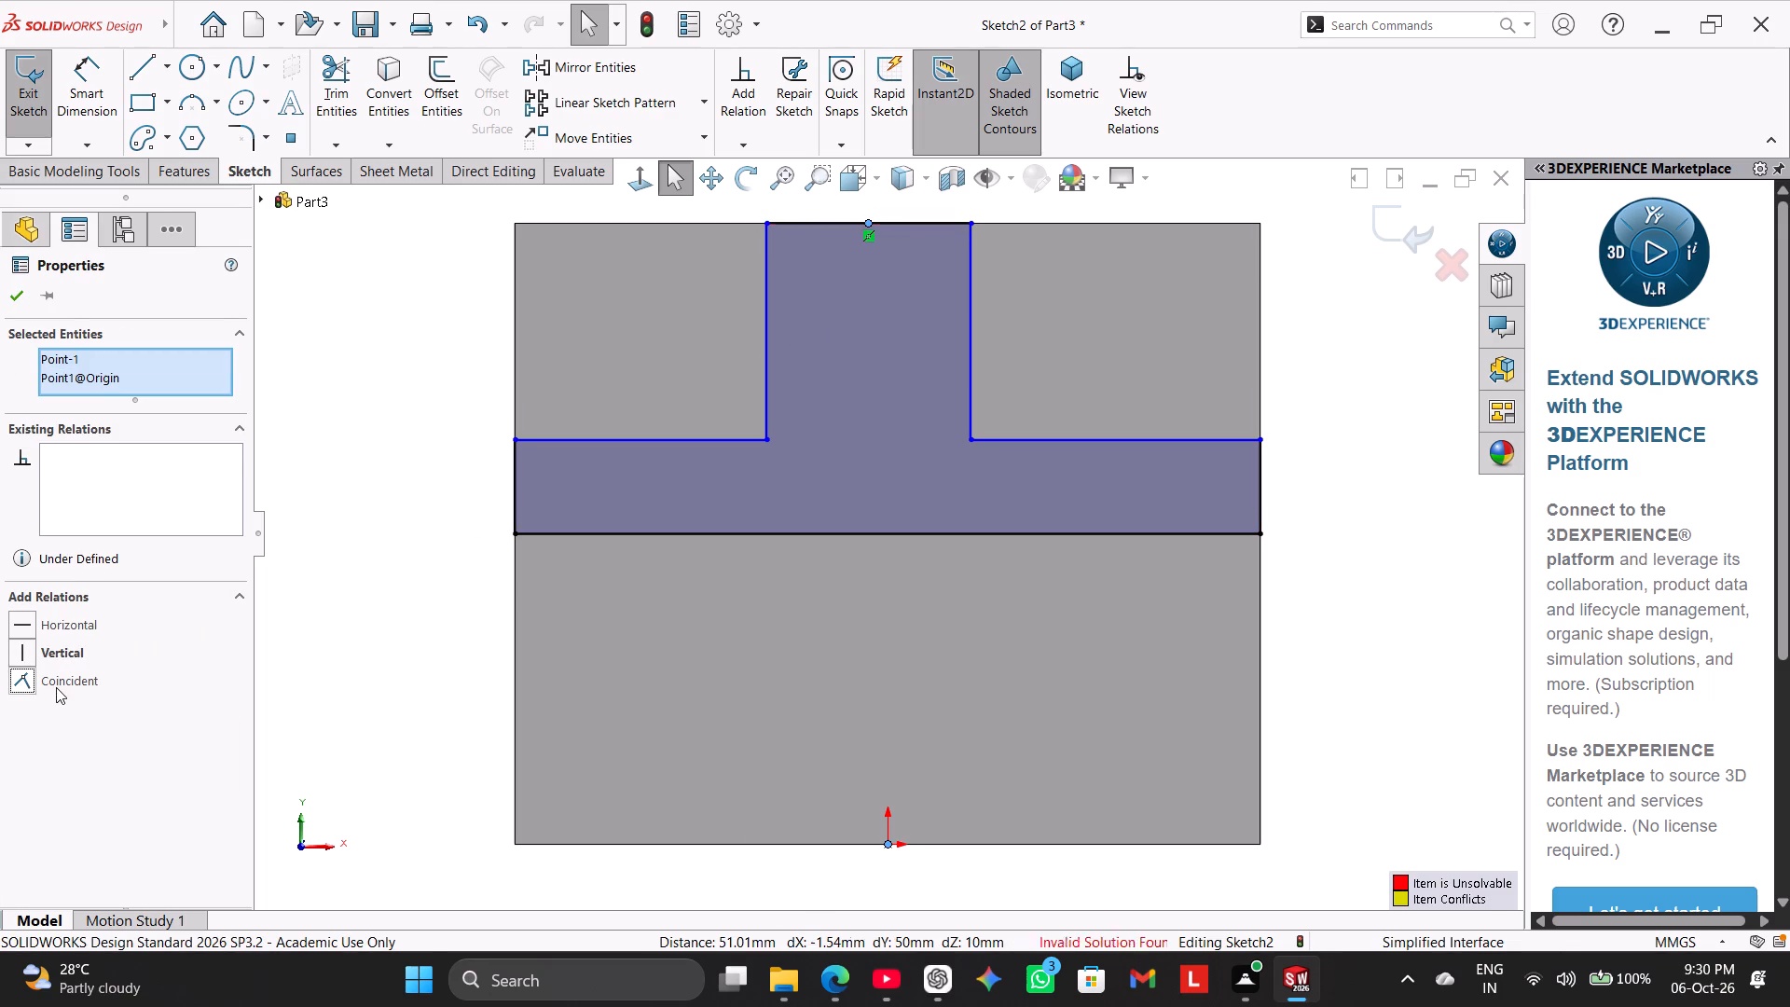
{"action": "right_click", "coordinate": [170, 455]}
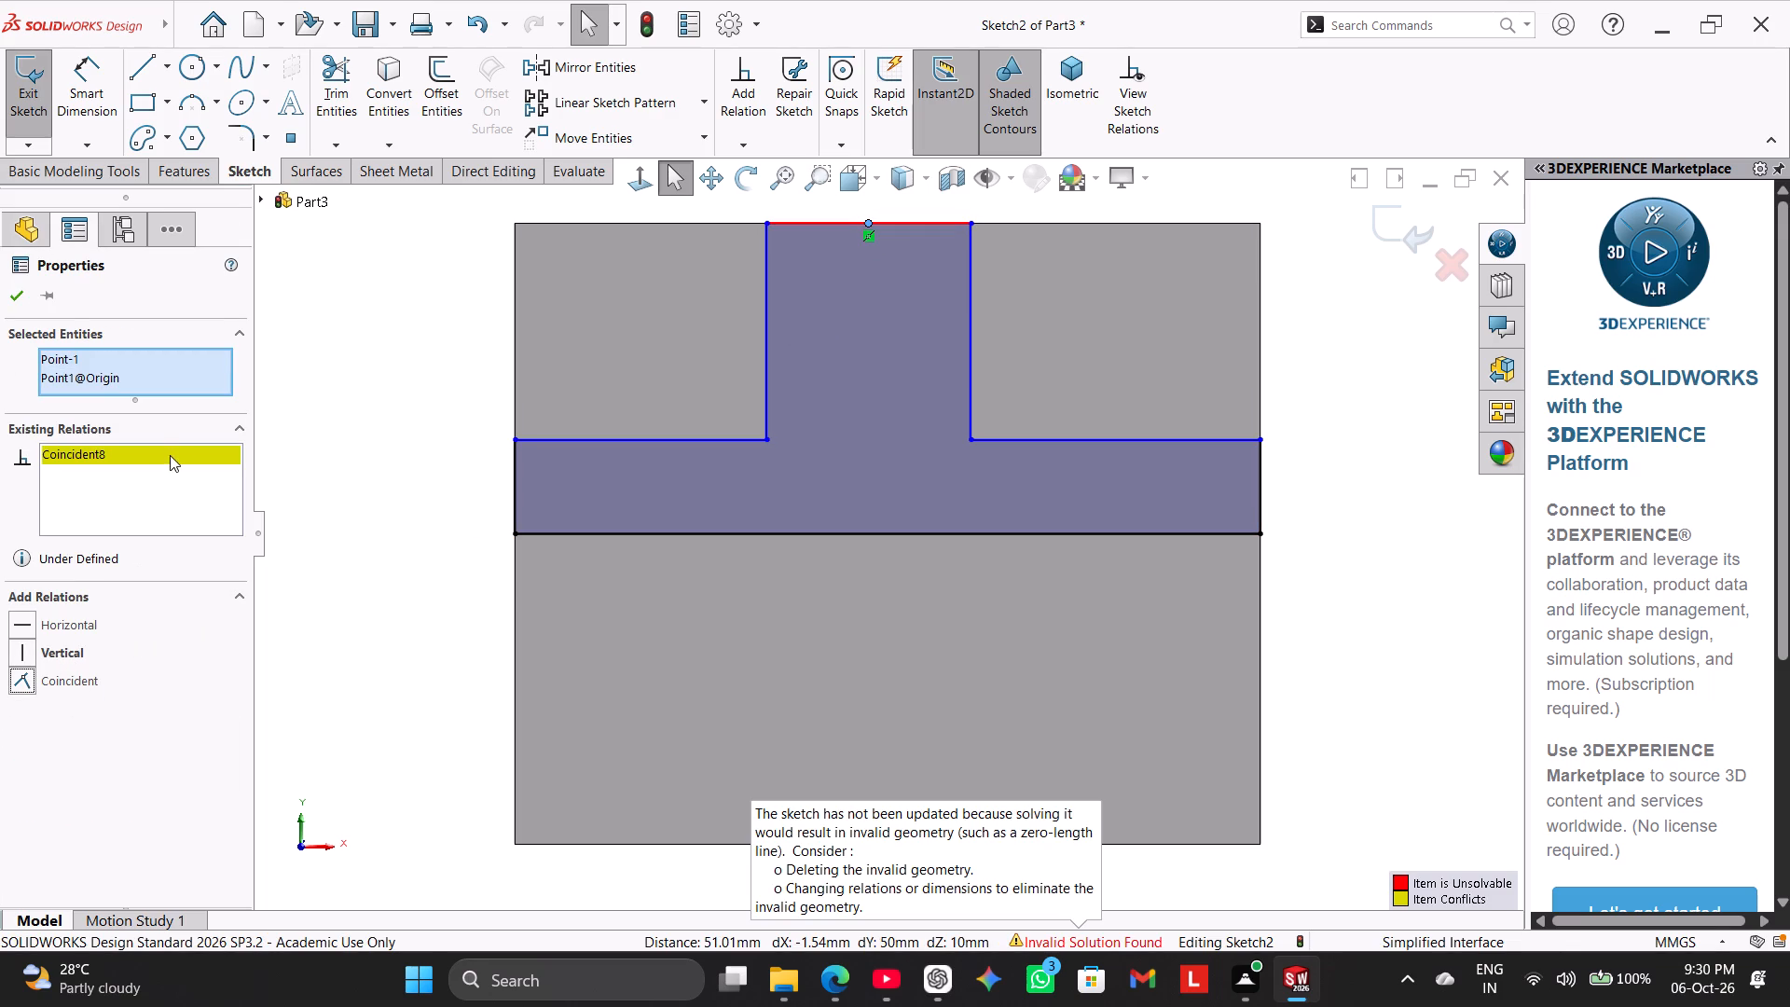
{"action": "left_click", "coordinate": [190, 496]}
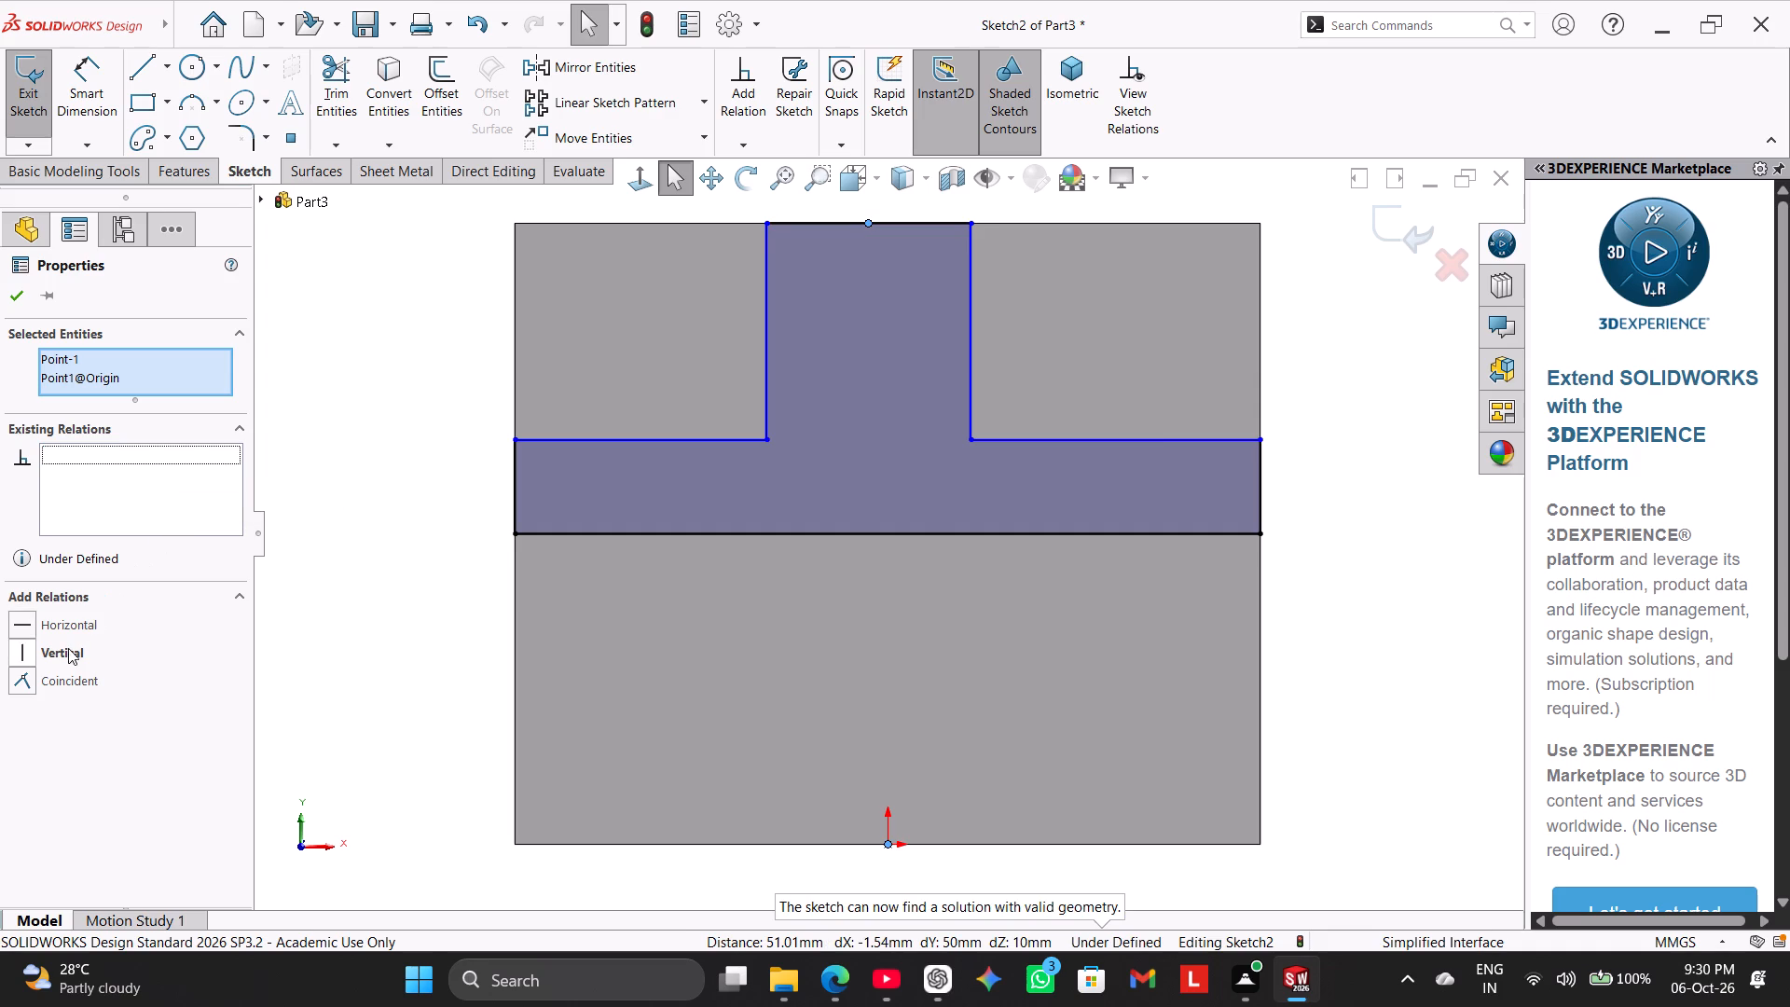
{"action": "left_click", "coordinate": [67, 654]}
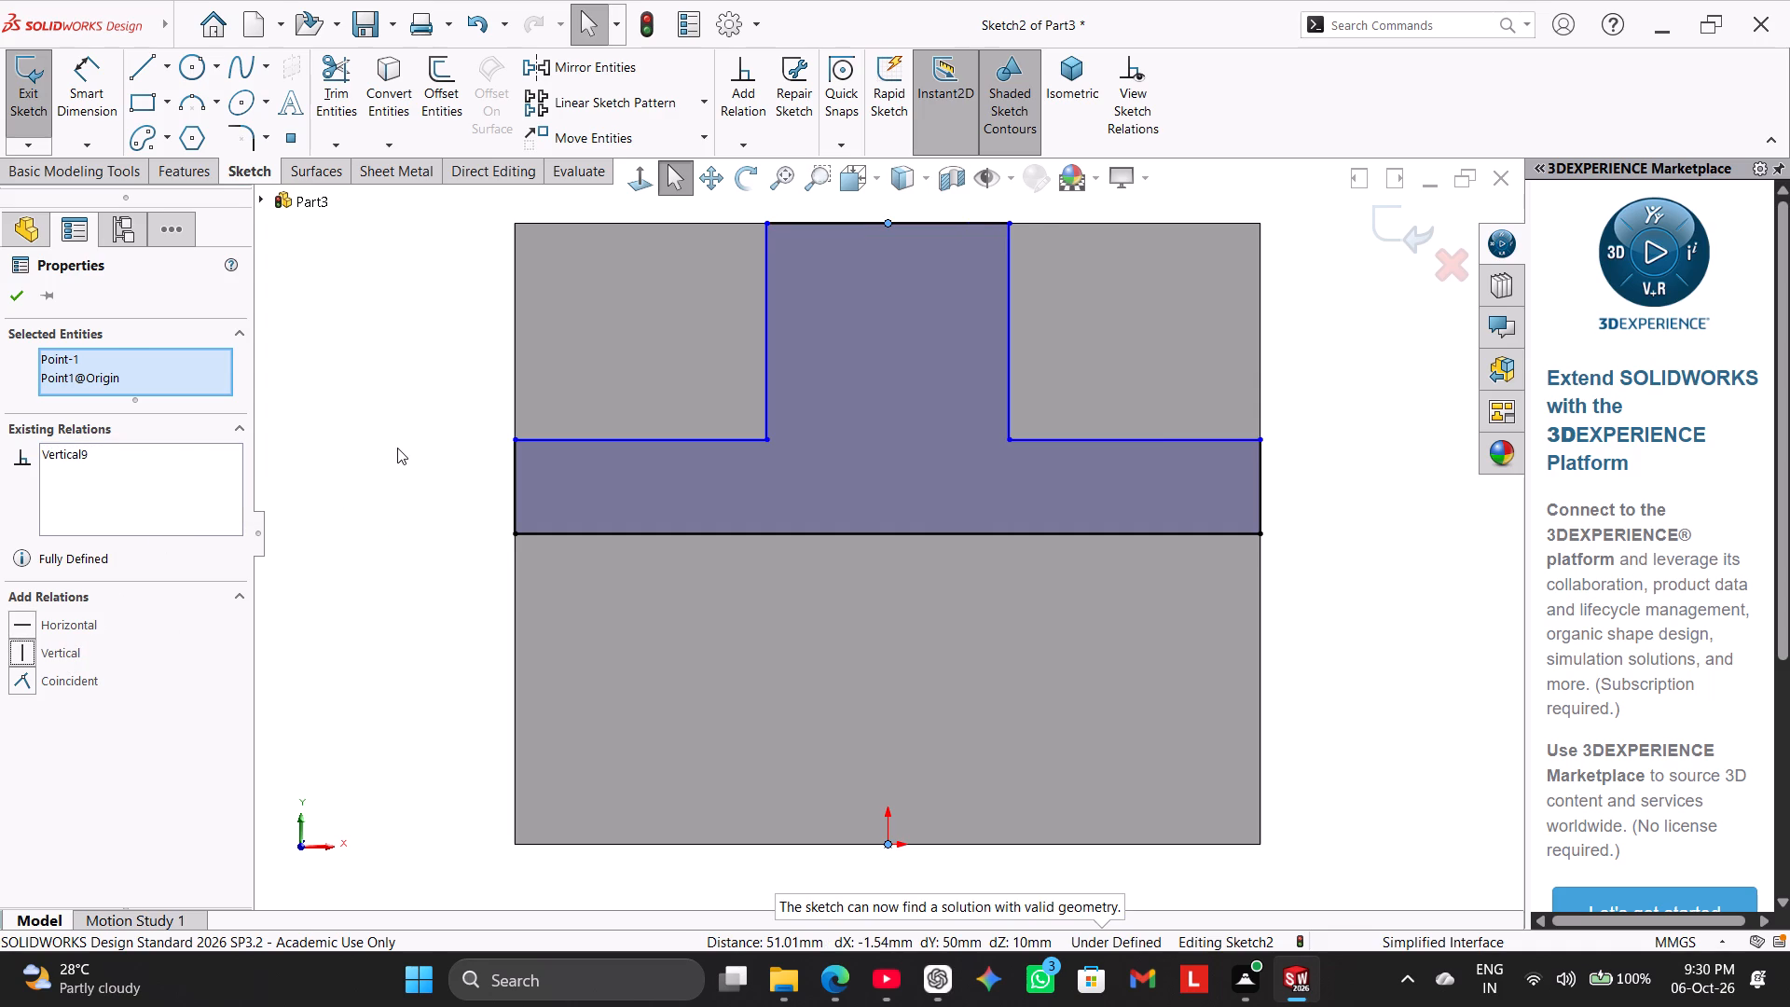
{"action": "left_click", "coordinate": [397, 448]}
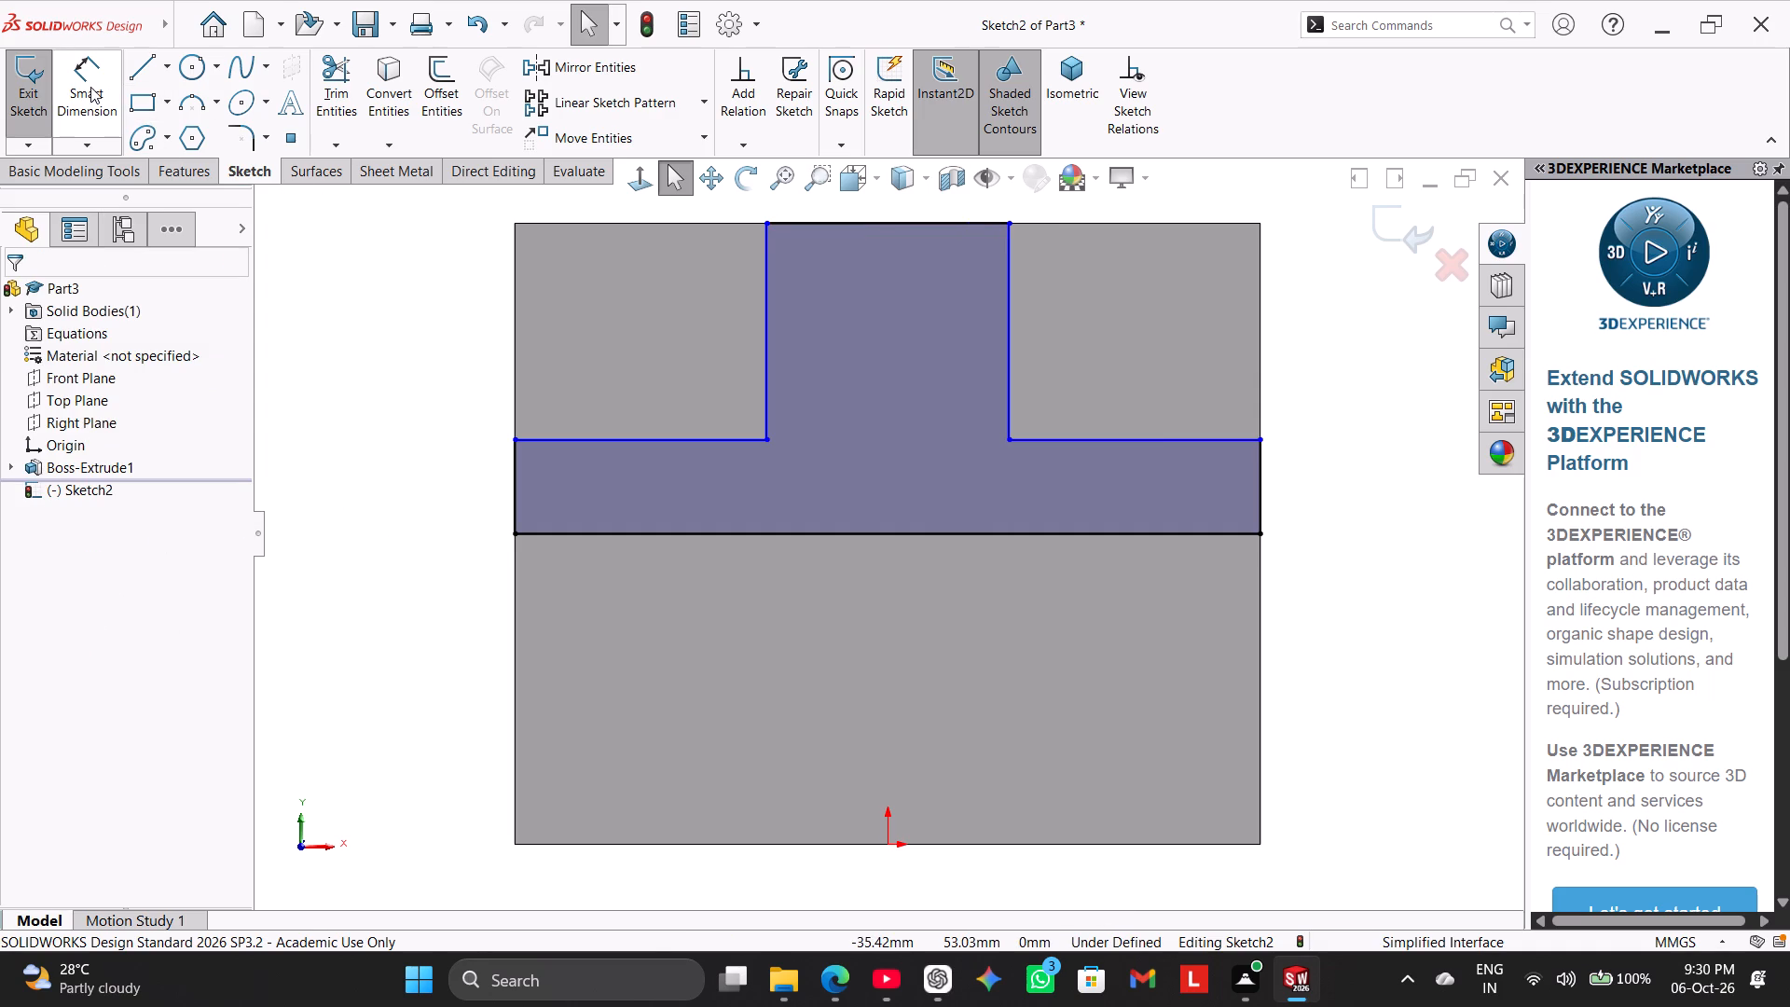
Dimension the tab's top line to a width of 20 mm.
{"action": "left_click_drag", "start_coordinate": [88, 87], "coordinate": [94, 103]}
{"action": "scroll", "coordinate": [832, 322], "scroll_direction": "up", "scroll_amount": 1}
{"action": "scroll", "coordinate": [854, 298], "scroll_direction": "down", "scroll_amount": 1}
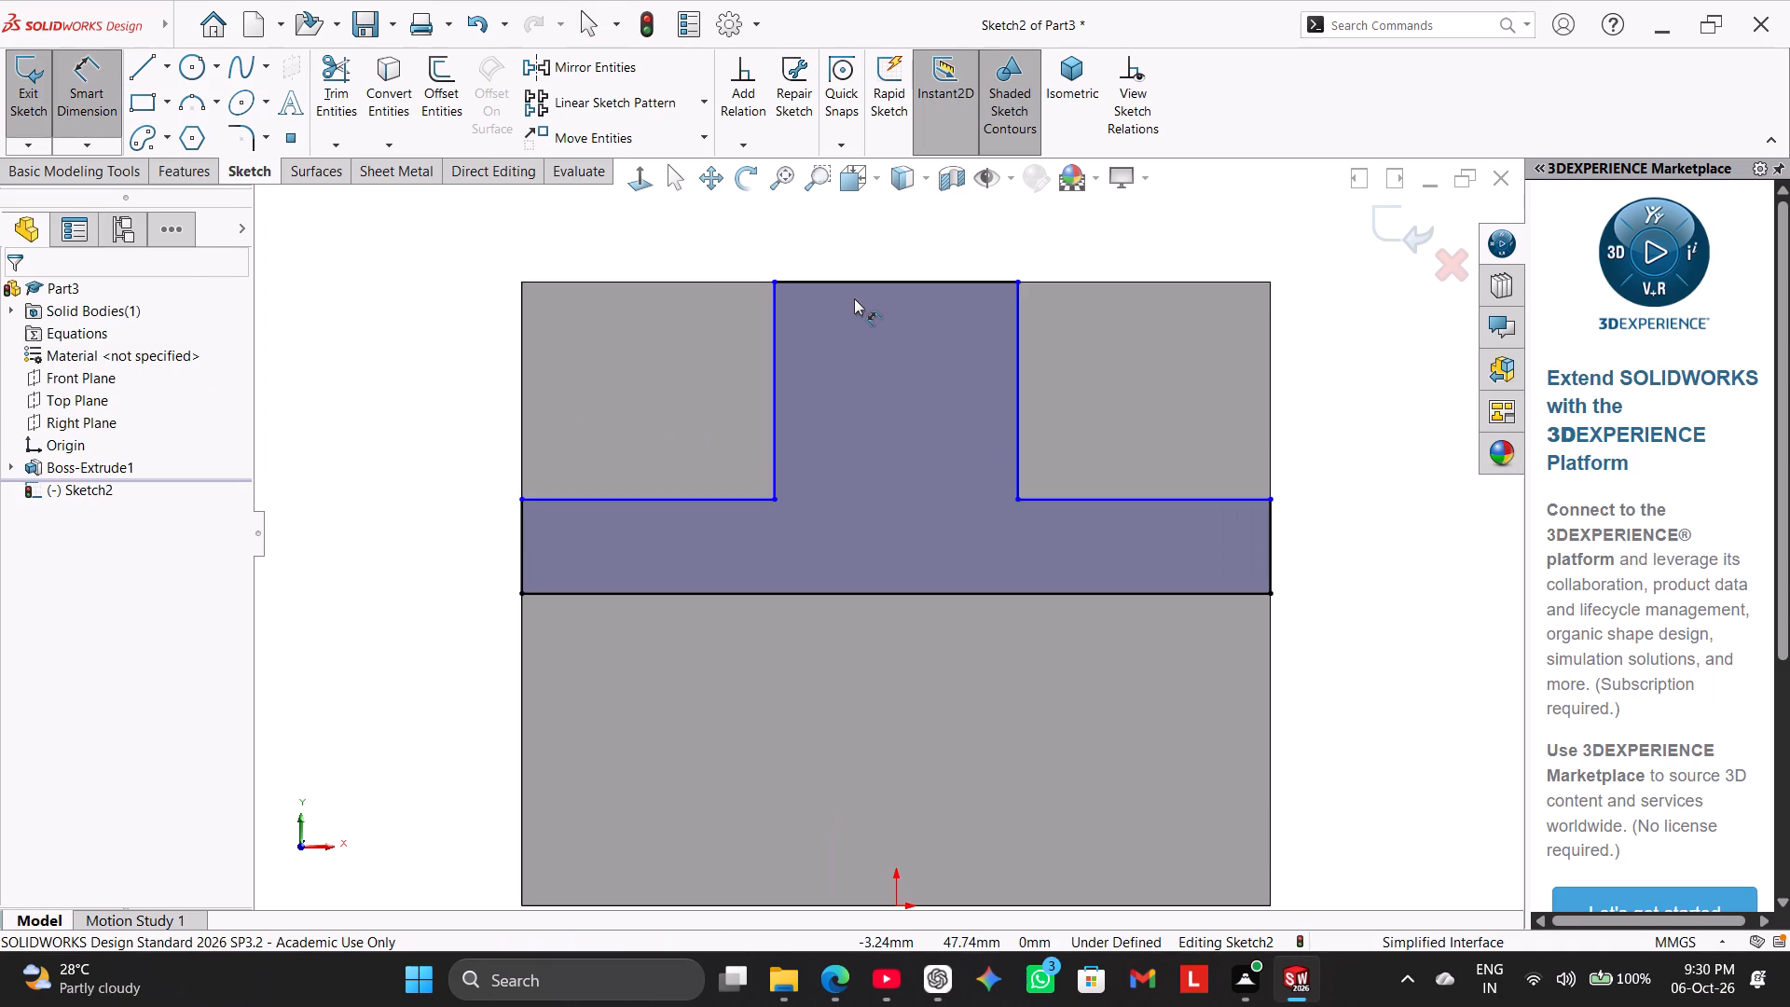
{"action": "left_click", "coordinate": [878, 280]}
{"action": "left_click", "coordinate": [898, 228]}
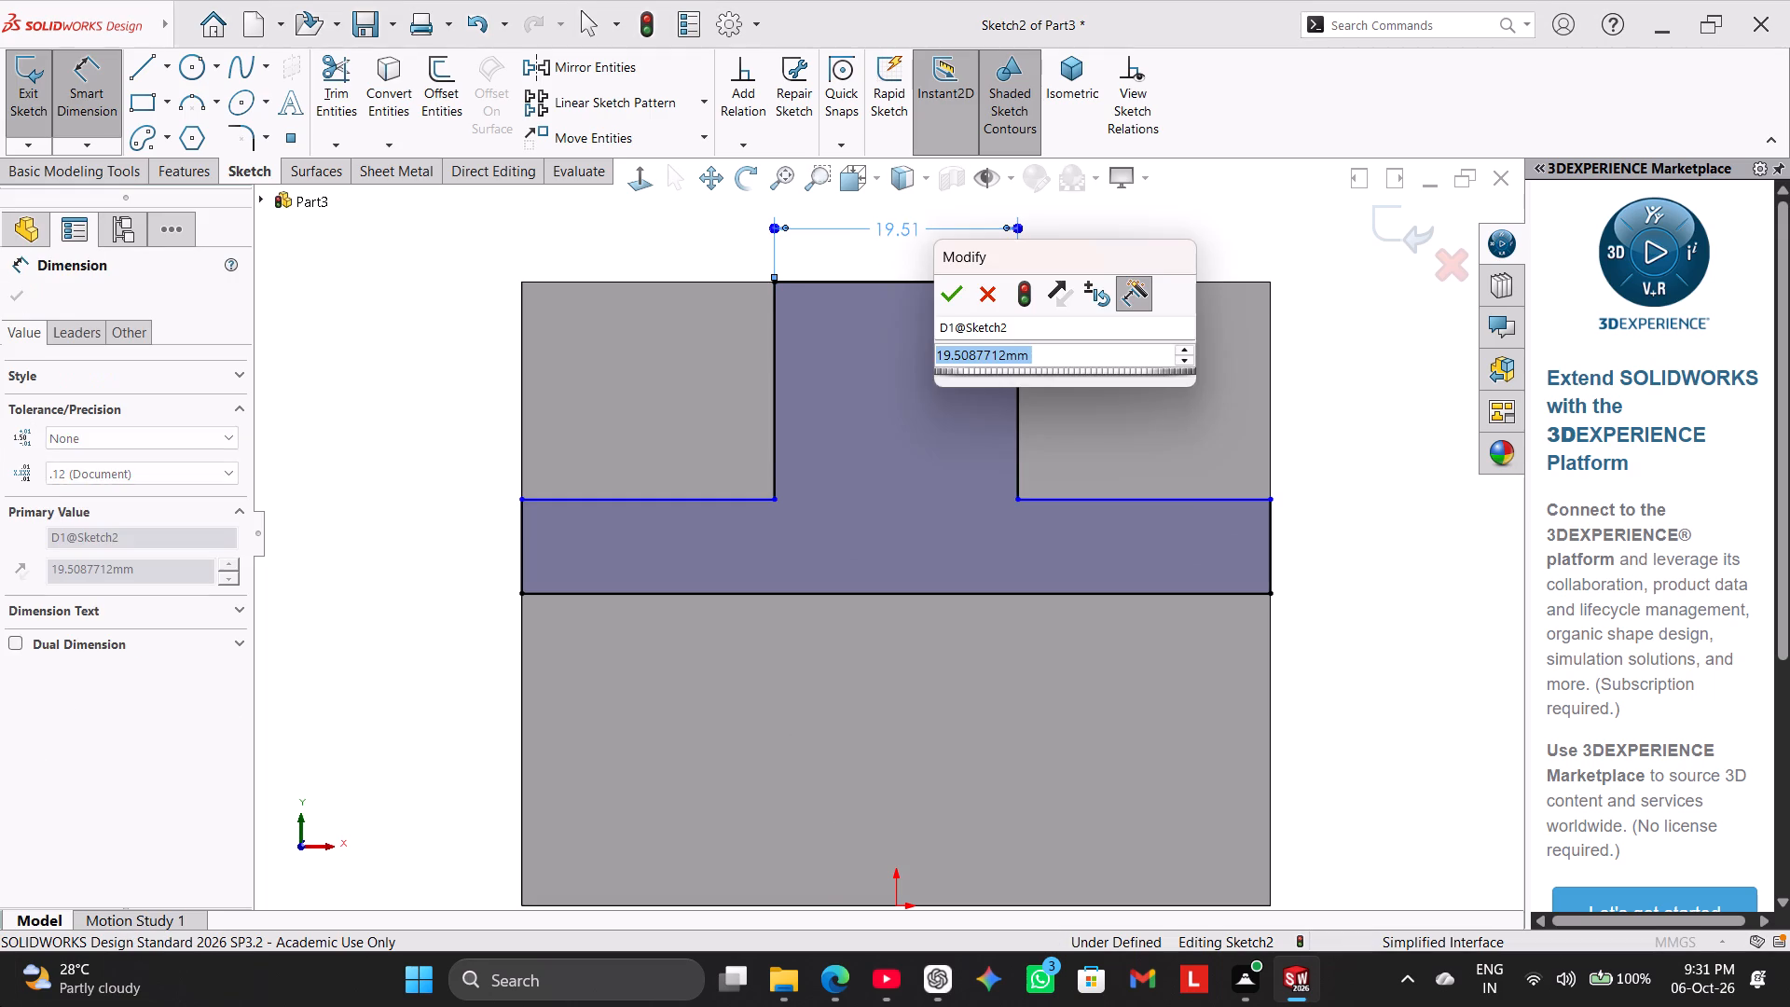
{"action": "key", "text": "2"}
{"action": "key", "text": "0"}
{"action": "key", "text": "Return"}
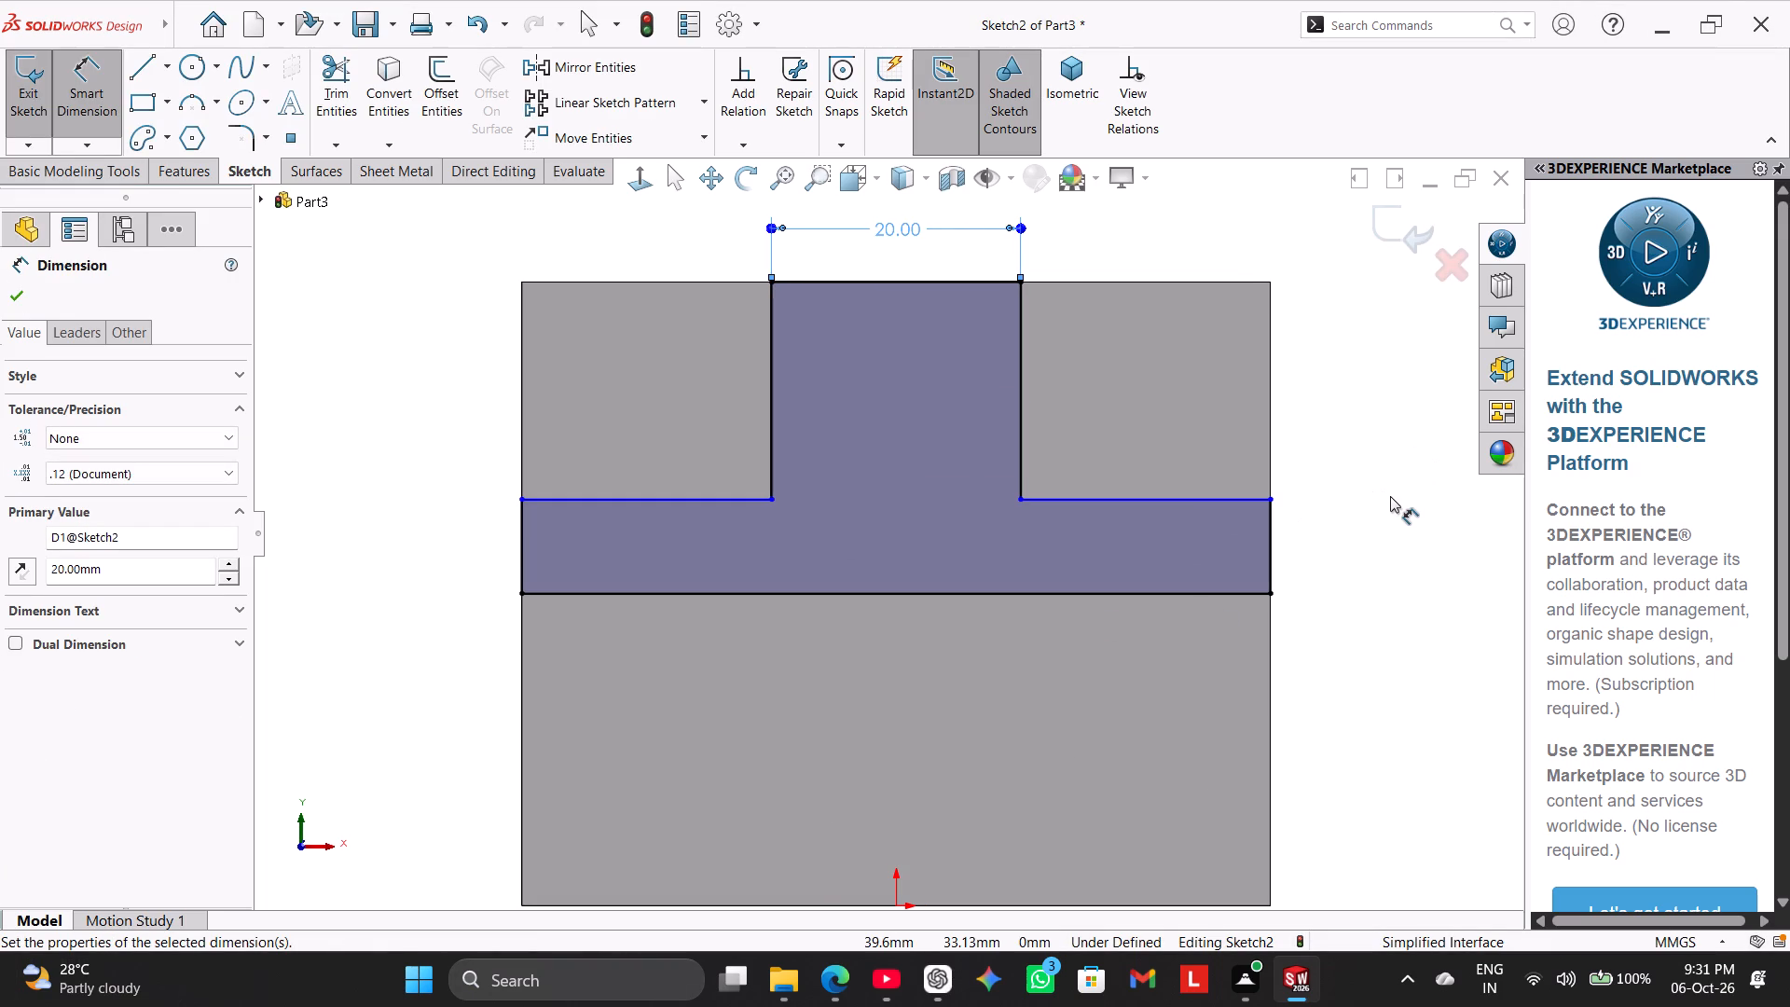
Dimension the tab's right vertical edge to a height of 15 mm.
{"action": "left_click", "coordinate": [1020, 406]}
{"action": "left_click", "coordinate": [1114, 421]}
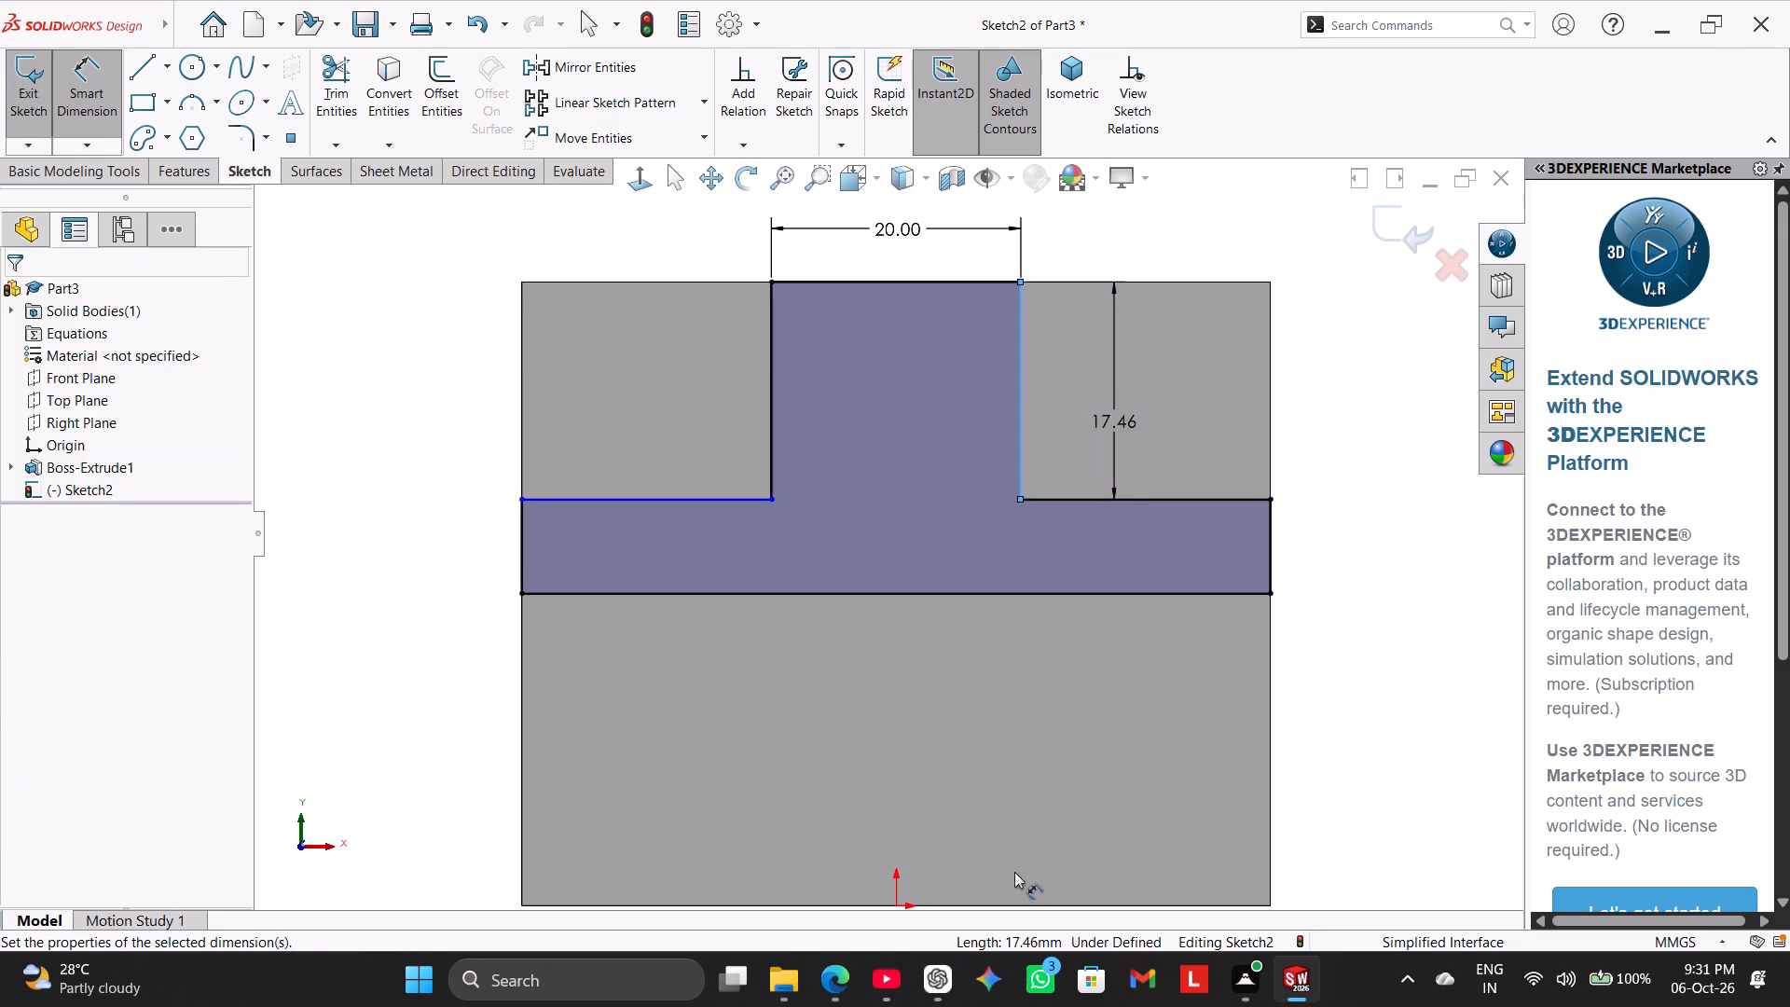
{"action": "key", "text": "1"}
{"action": "key", "text": "5"}
{"action": "key", "text": "Return"}
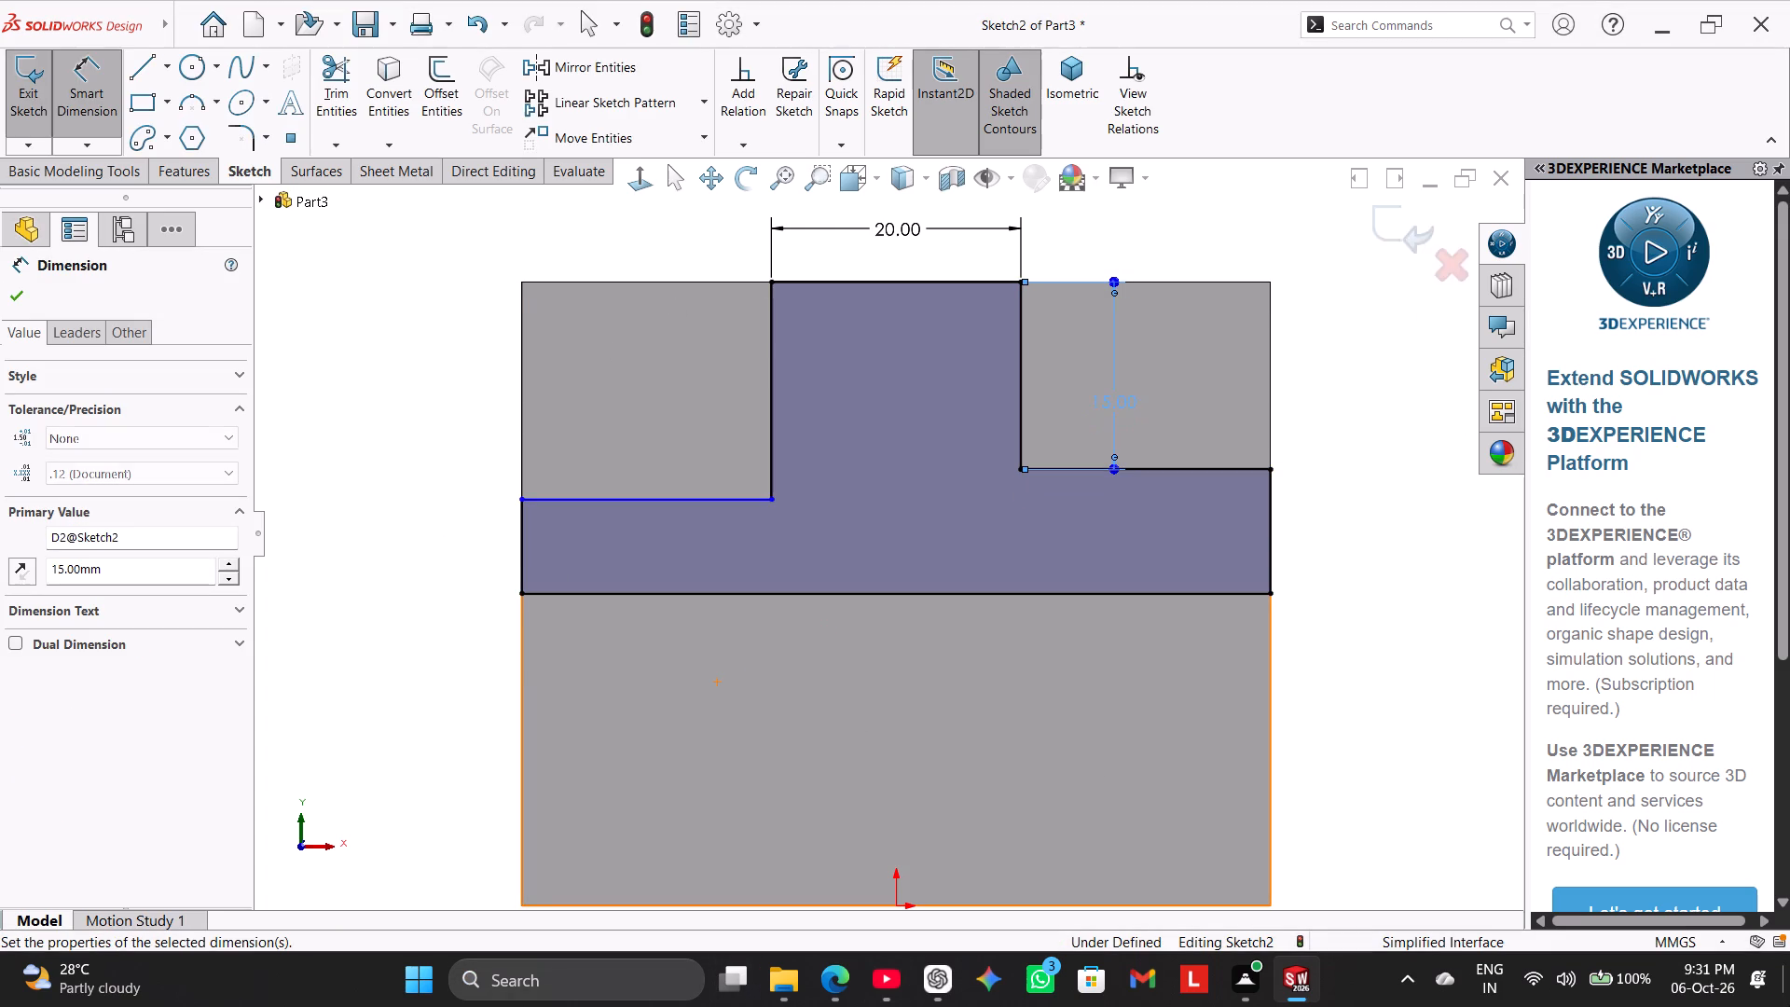
{"action": "left_click_drag", "start_coordinate": [1789, 1006], "coordinate": [1746, 1006]}
{"action": "left_click", "coordinate": [1384, 436]}
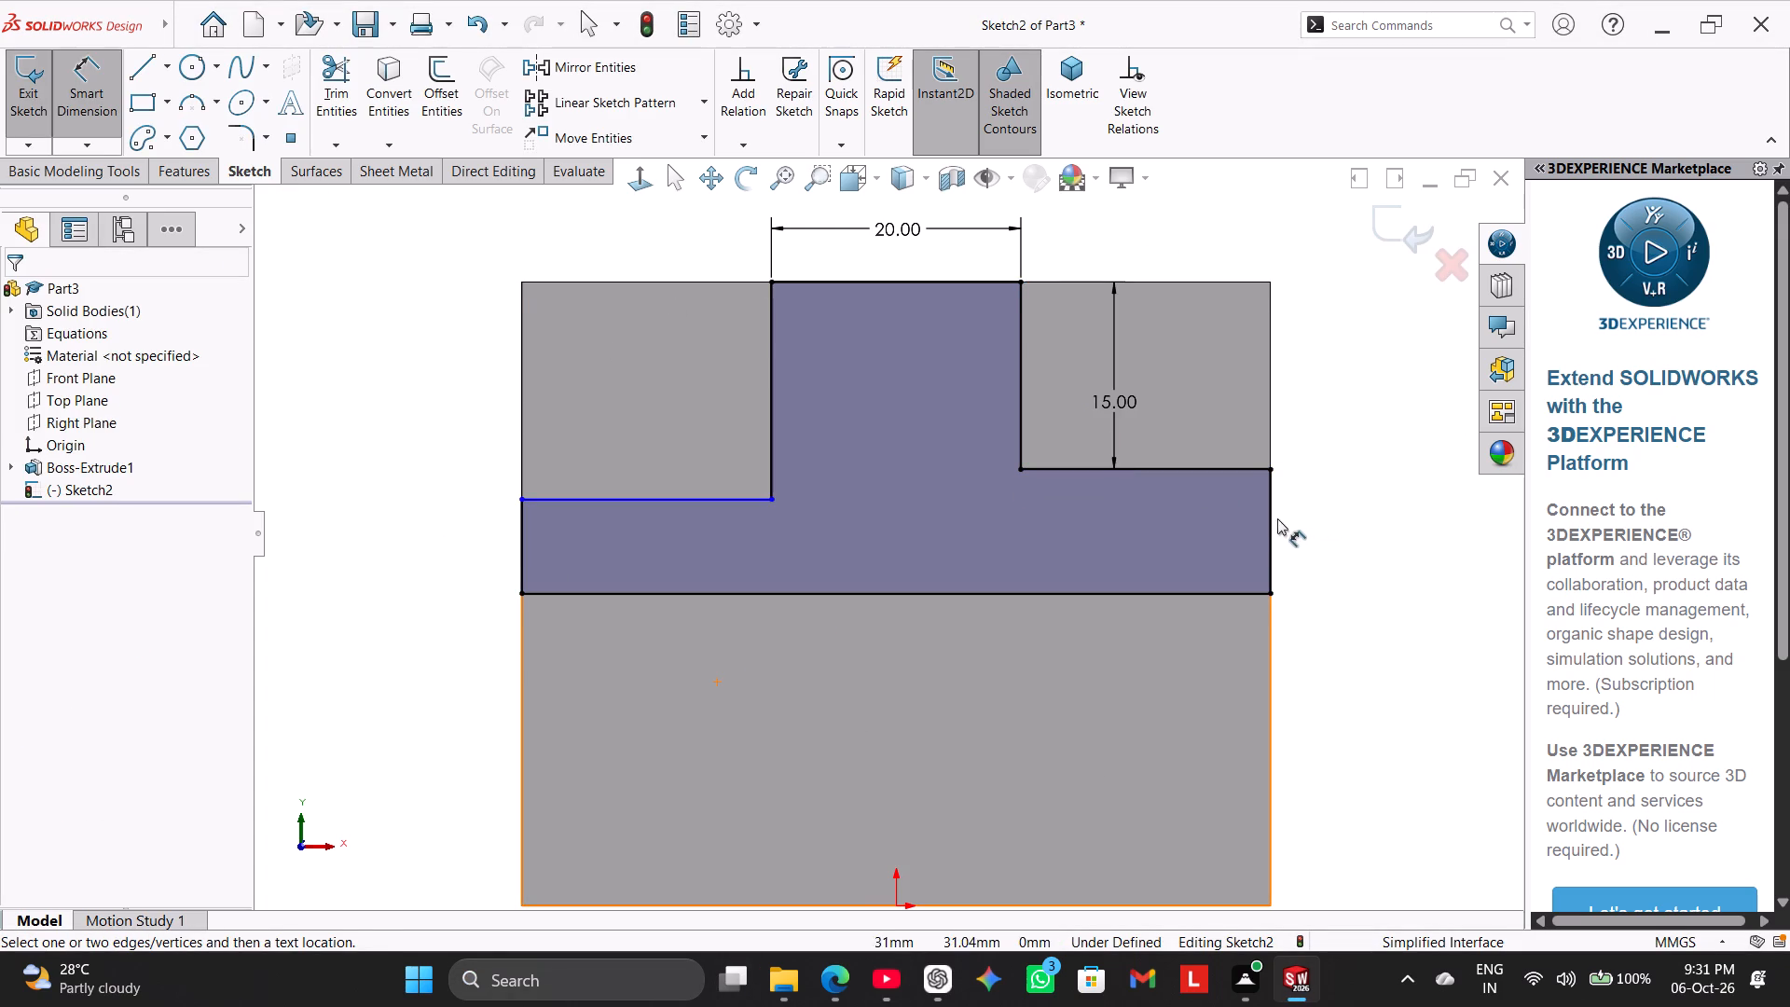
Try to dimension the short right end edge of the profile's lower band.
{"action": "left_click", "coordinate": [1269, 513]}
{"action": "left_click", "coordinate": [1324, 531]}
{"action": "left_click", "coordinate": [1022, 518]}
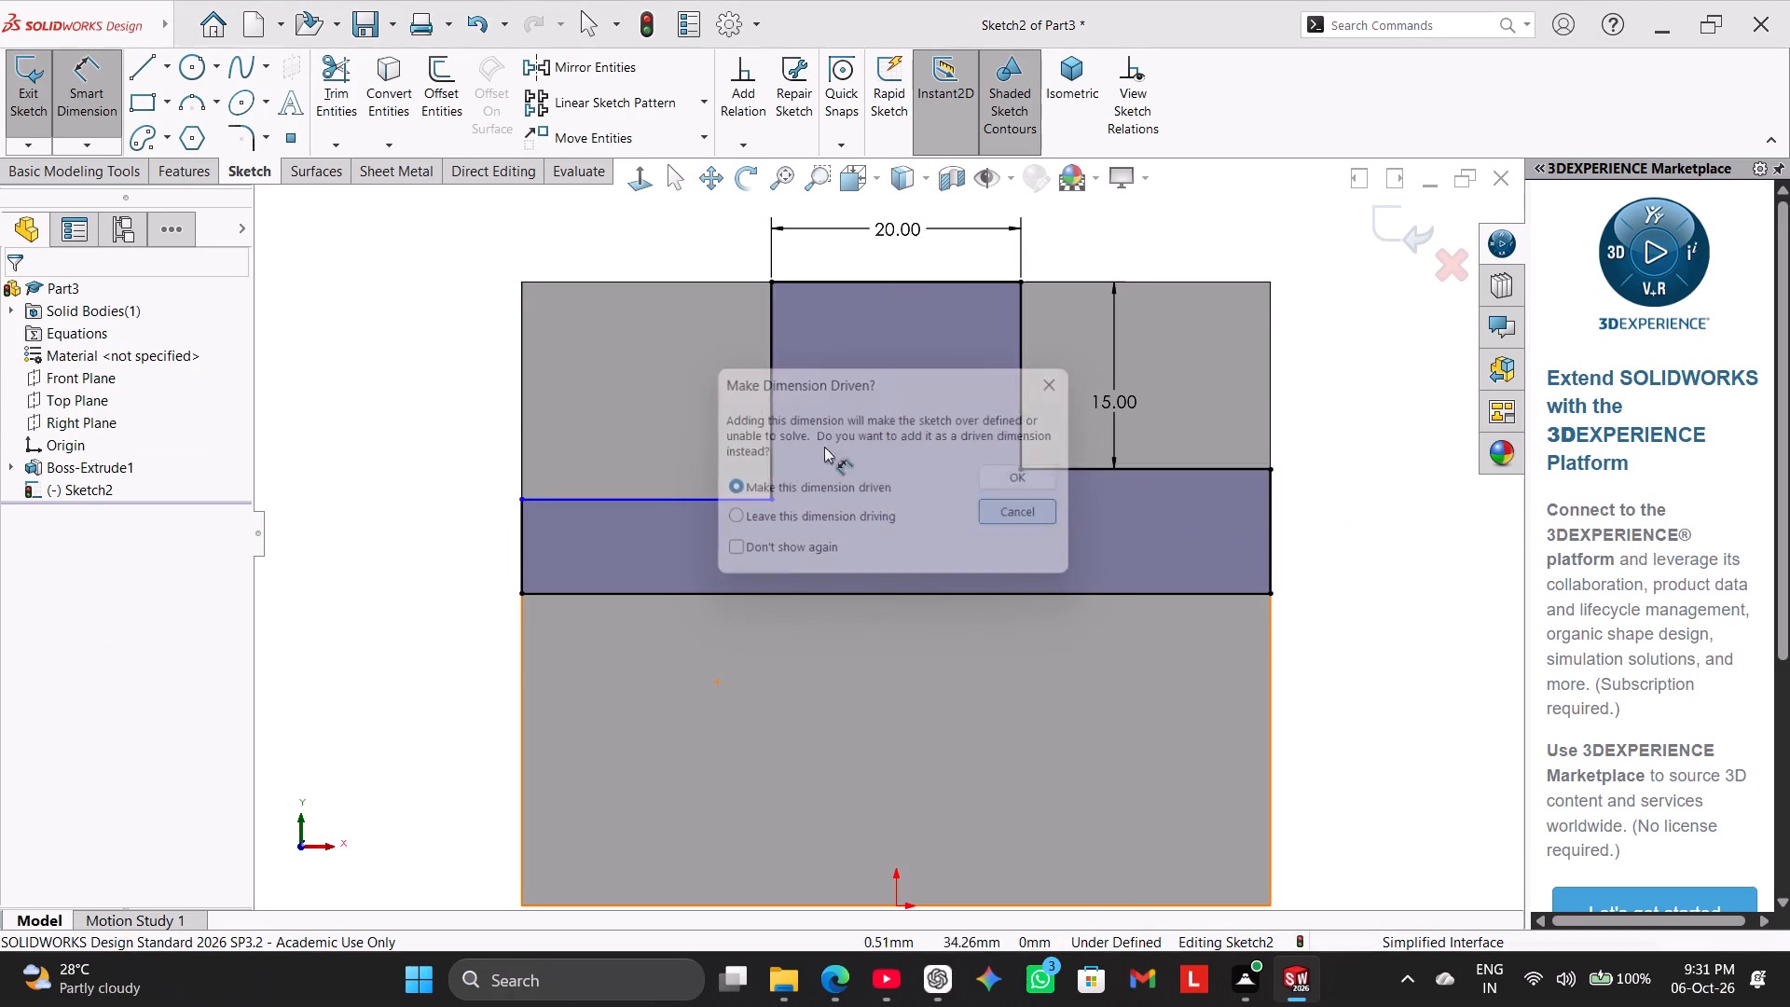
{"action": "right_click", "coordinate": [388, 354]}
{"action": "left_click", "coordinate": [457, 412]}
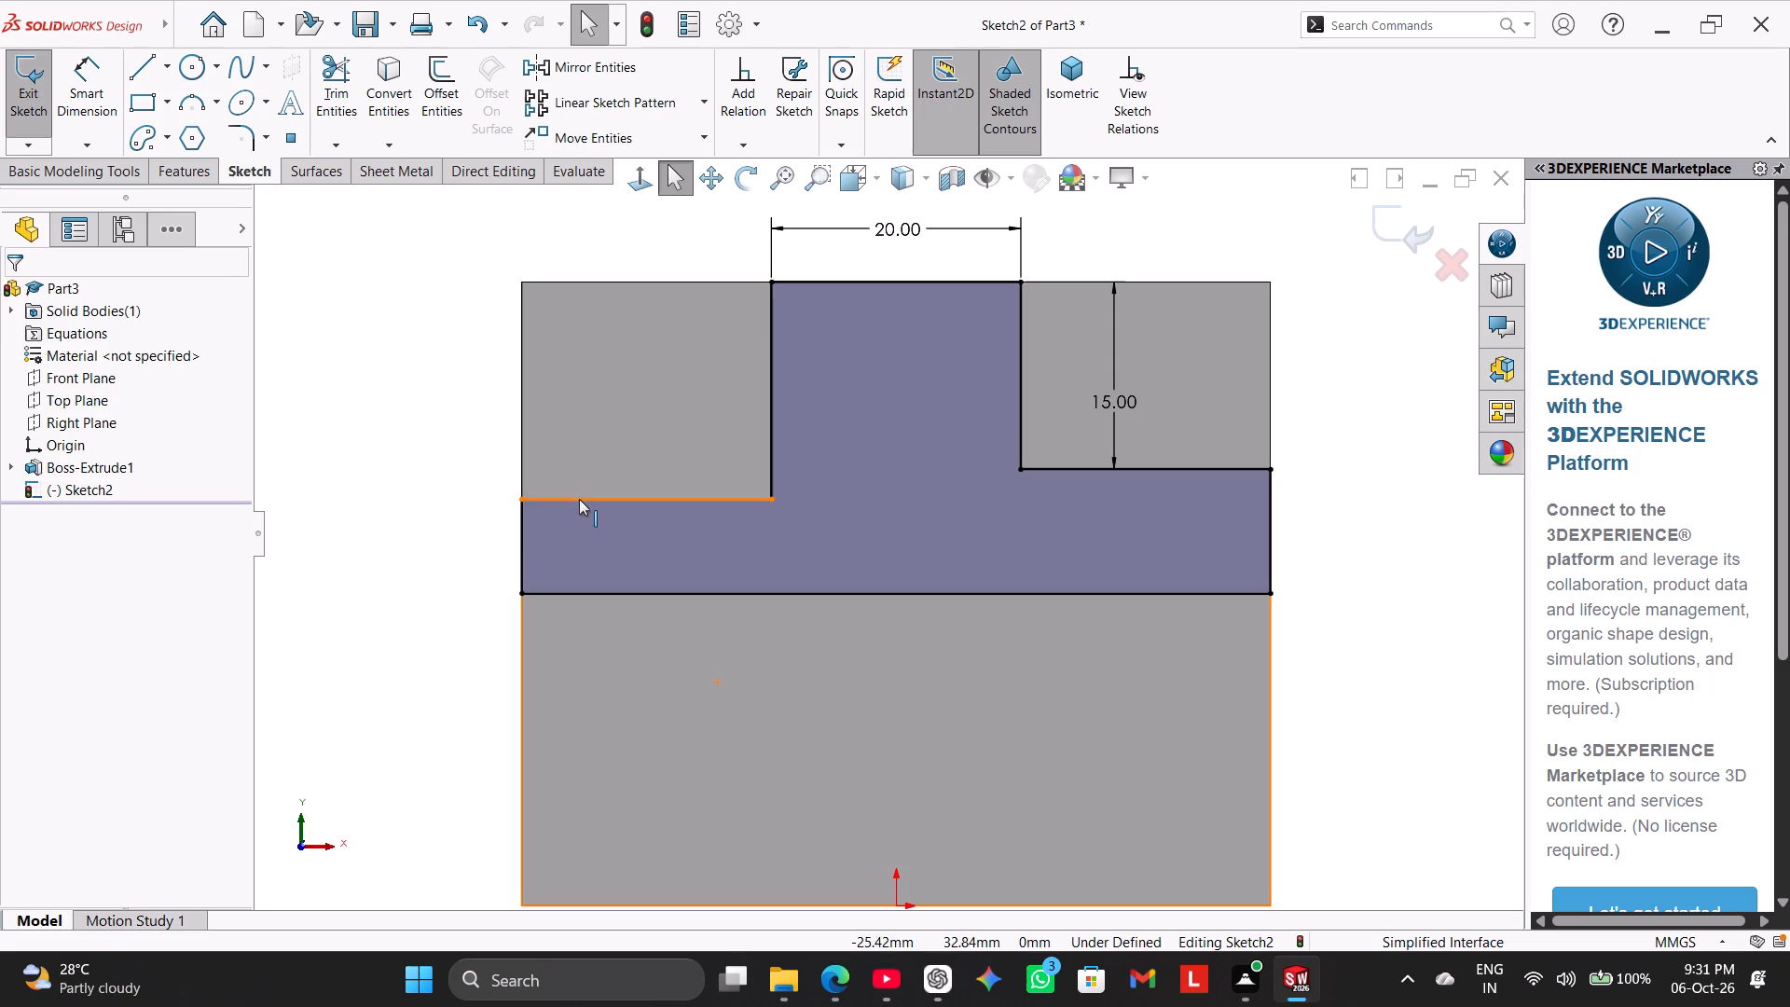
Make the two horizontal shoulder lines on either side of the tab collinear.
{"action": "left_click", "coordinate": [585, 503], "text": "ctrl"}
{"action": "left_click", "coordinate": [1064, 472], "text": "ctrl"}
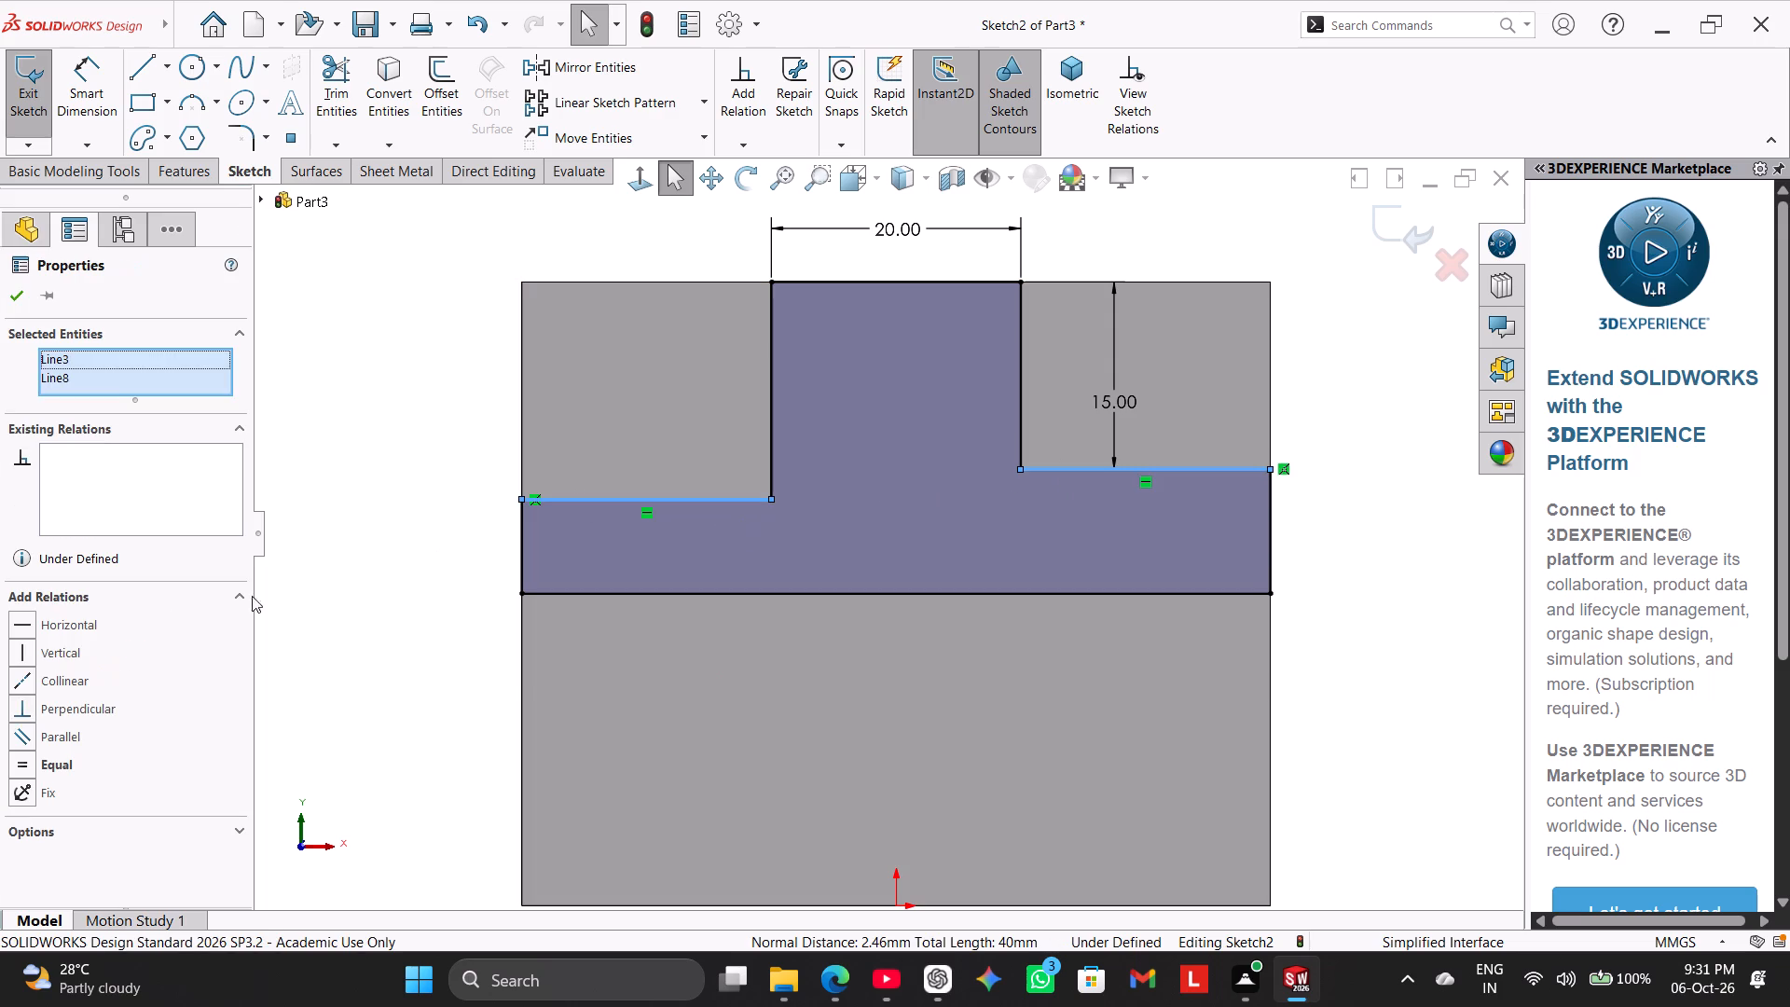
{"action": "left_click", "coordinate": [40, 686]}
{"action": "left_click", "coordinate": [285, 479]}
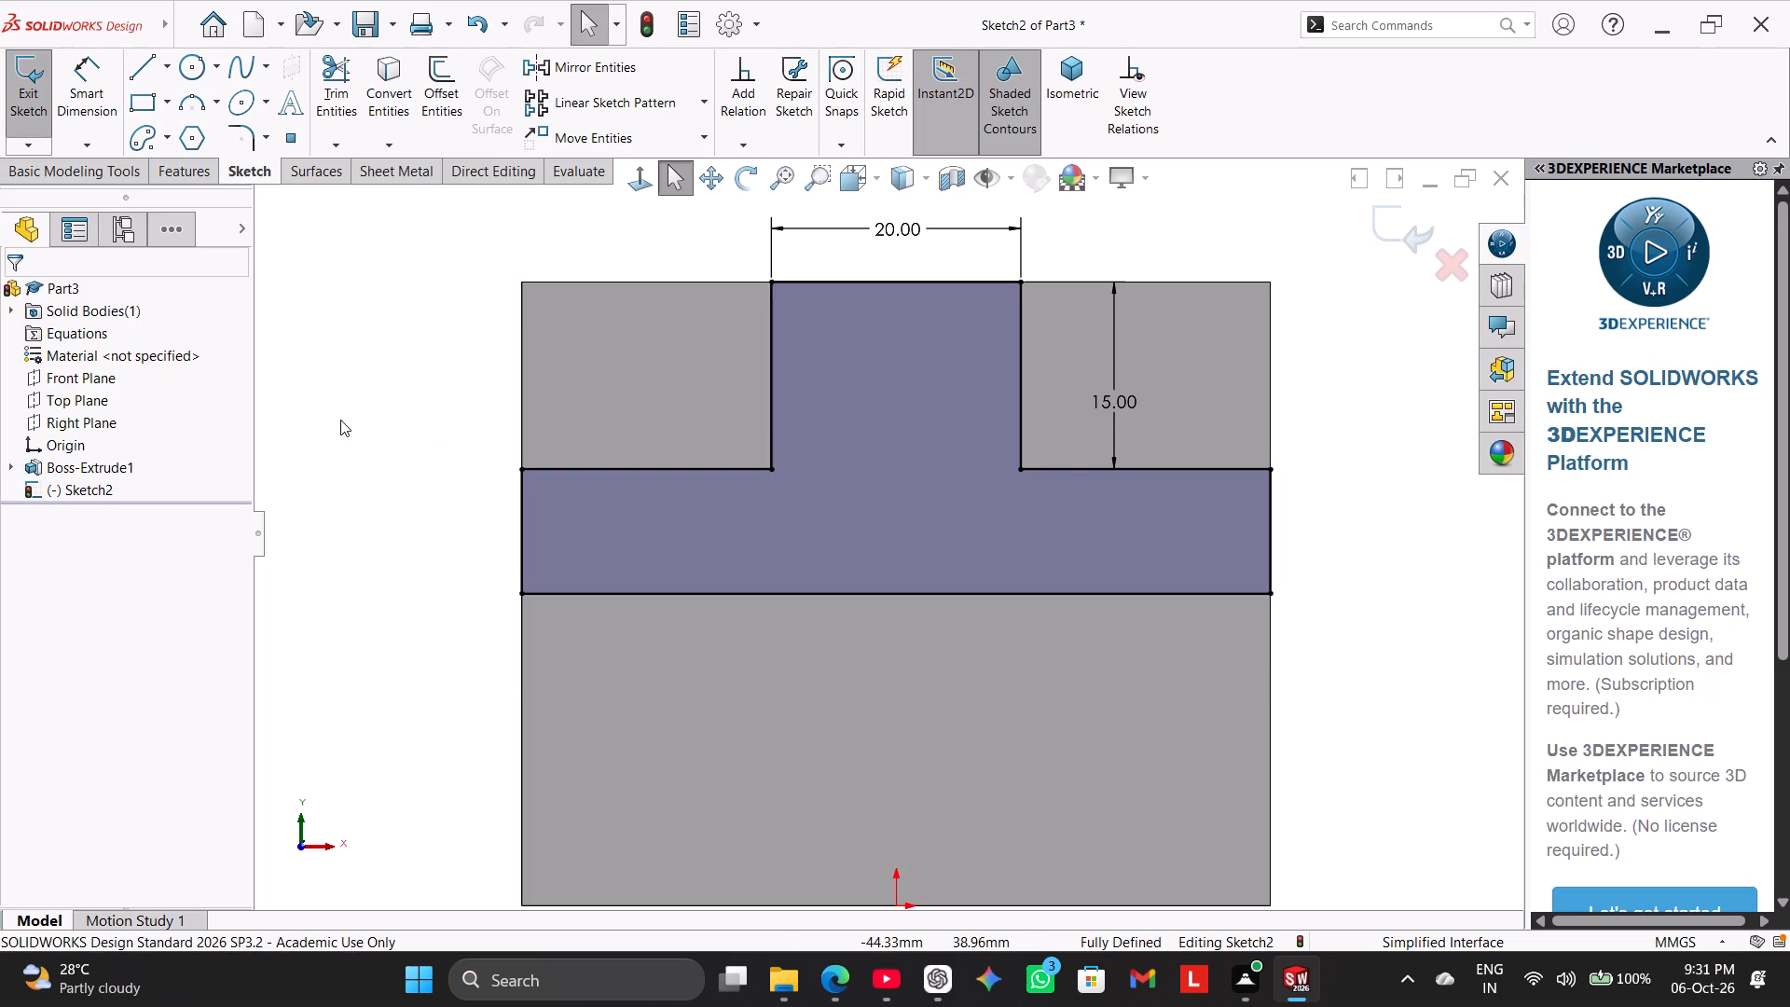
Cut-extrude the two rectangular regions on either side of the tab through the raised block with the Up To Next end condition.
{"action": "middle_click_drag", "start_coordinate": [375, 434], "coordinate": [327, 529]}
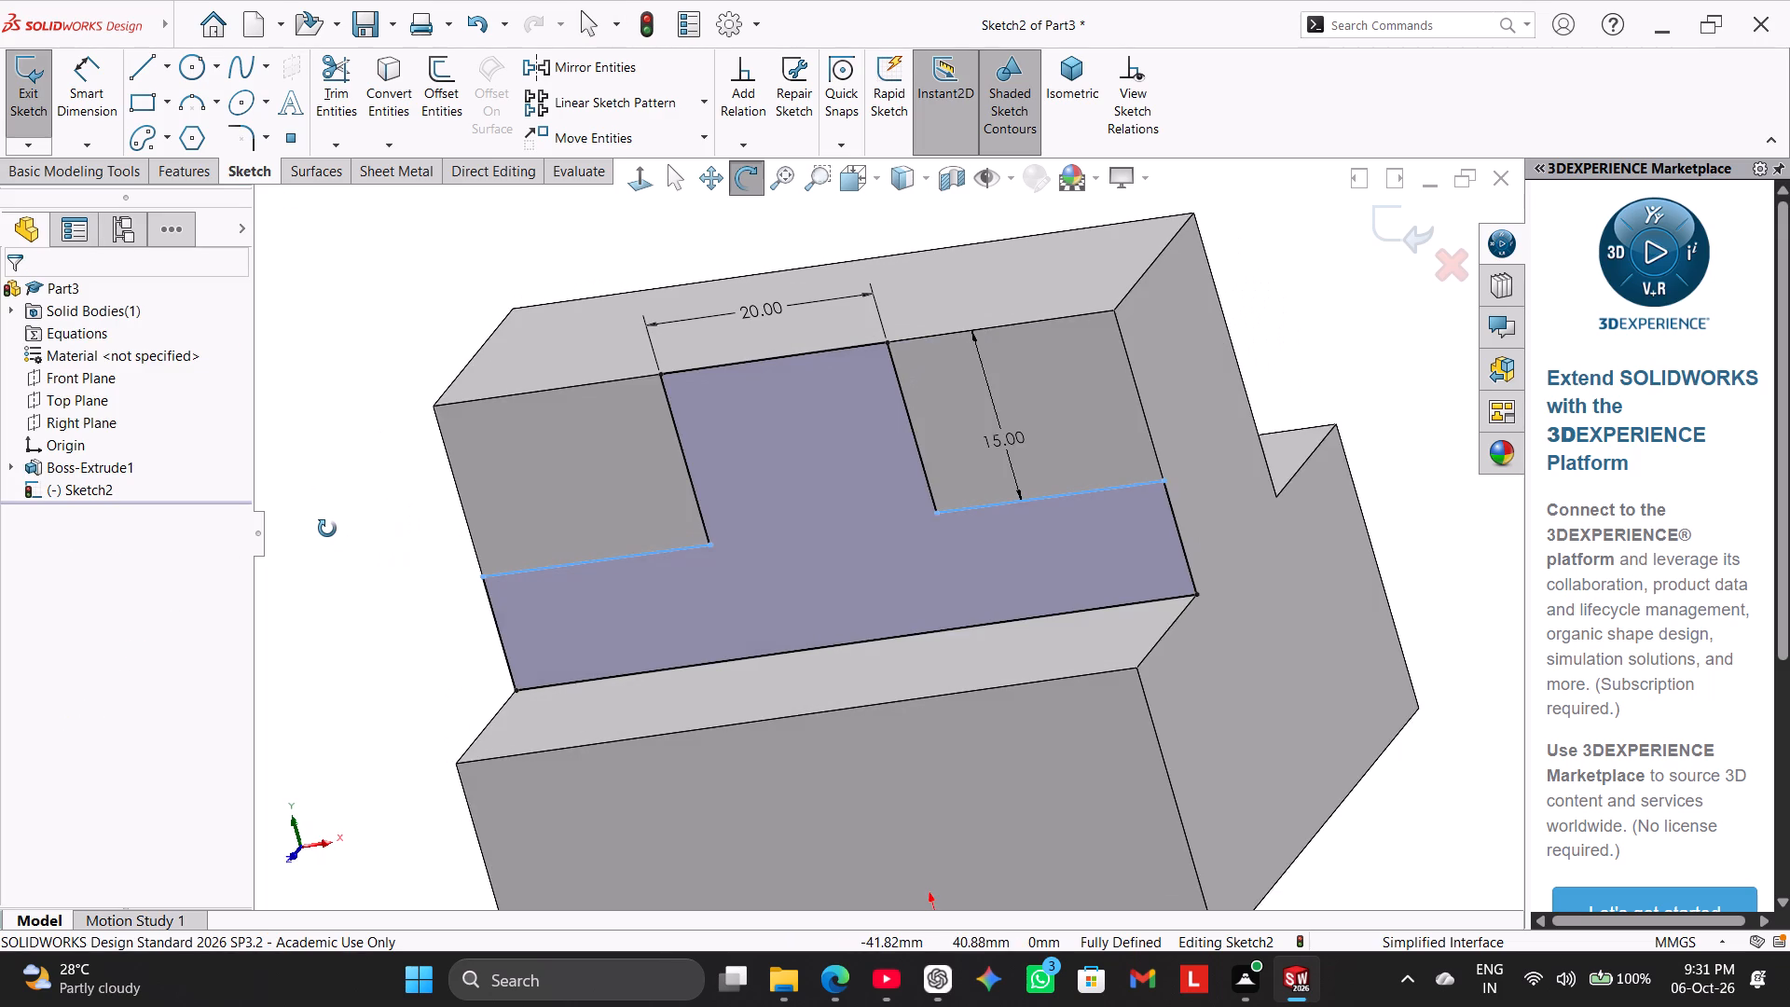
{"action": "middle_click_drag", "start_coordinate": [327, 529], "coordinate": [337, 526]}
{"action": "left_click", "coordinate": [342, 534]}
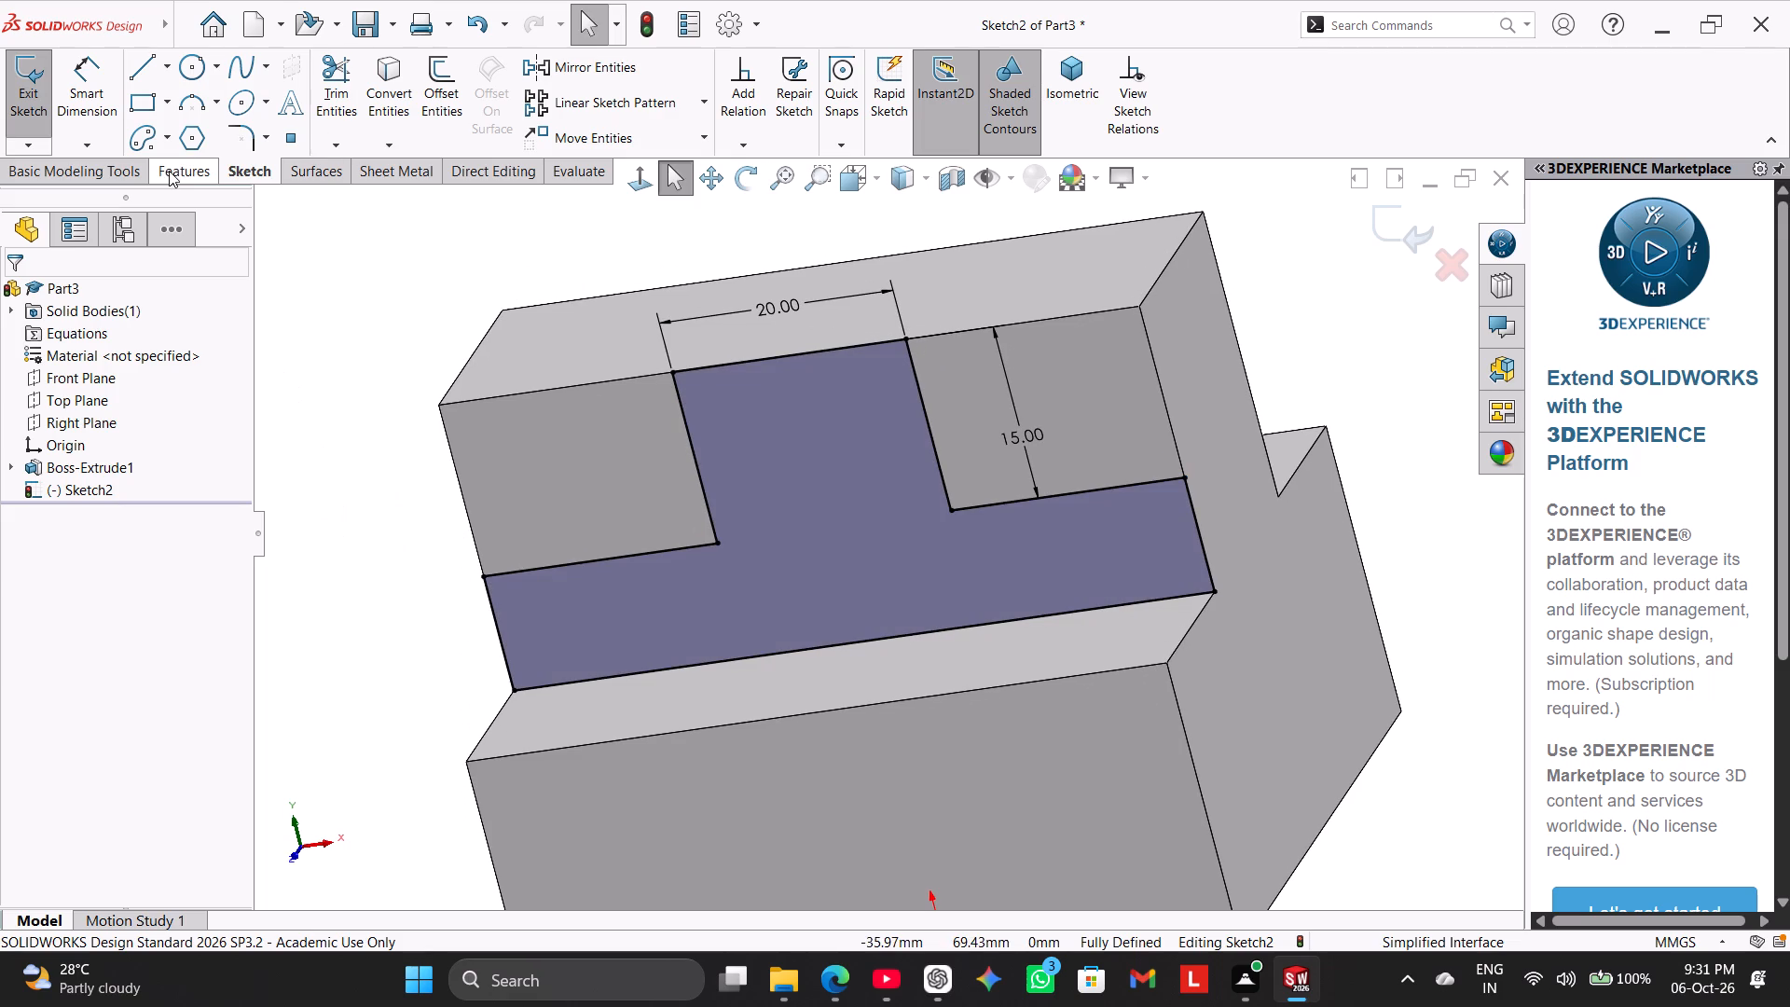
{"action": "left_click", "coordinate": [169, 171]}
{"action": "left_click", "coordinate": [329, 89]}
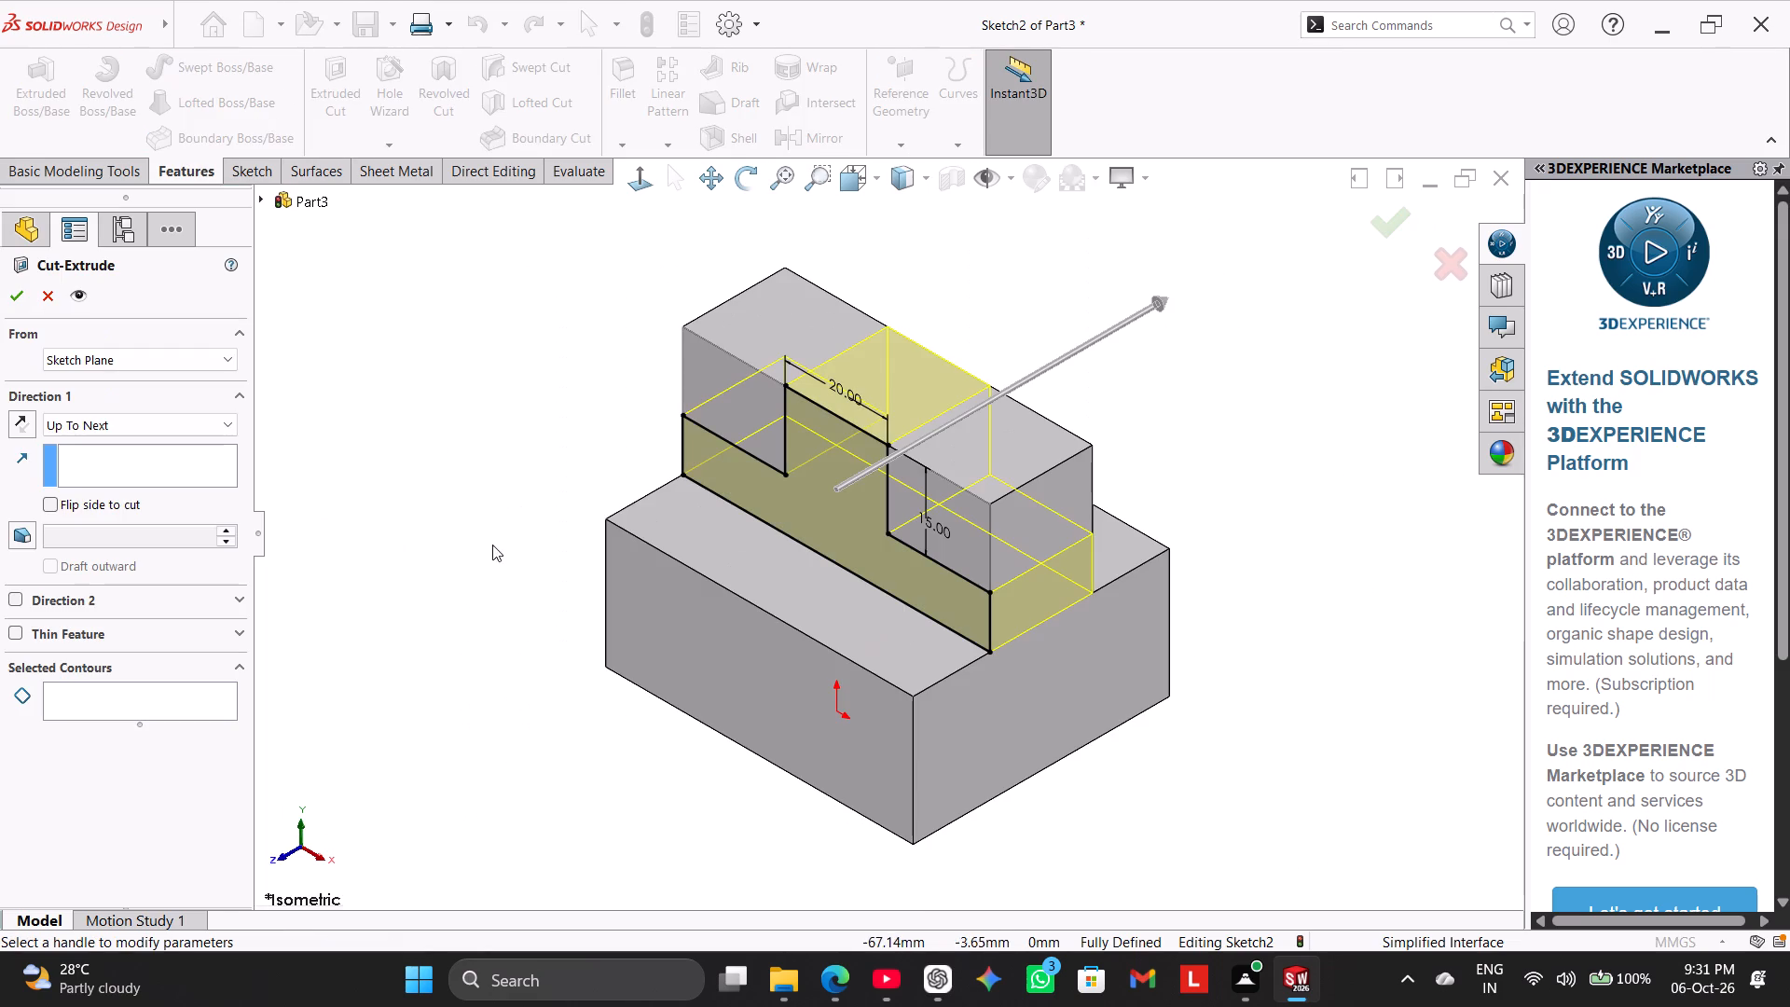
{"action": "right_click", "coordinate": [208, 695]}
{"action": "right_click", "coordinate": [219, 699]}
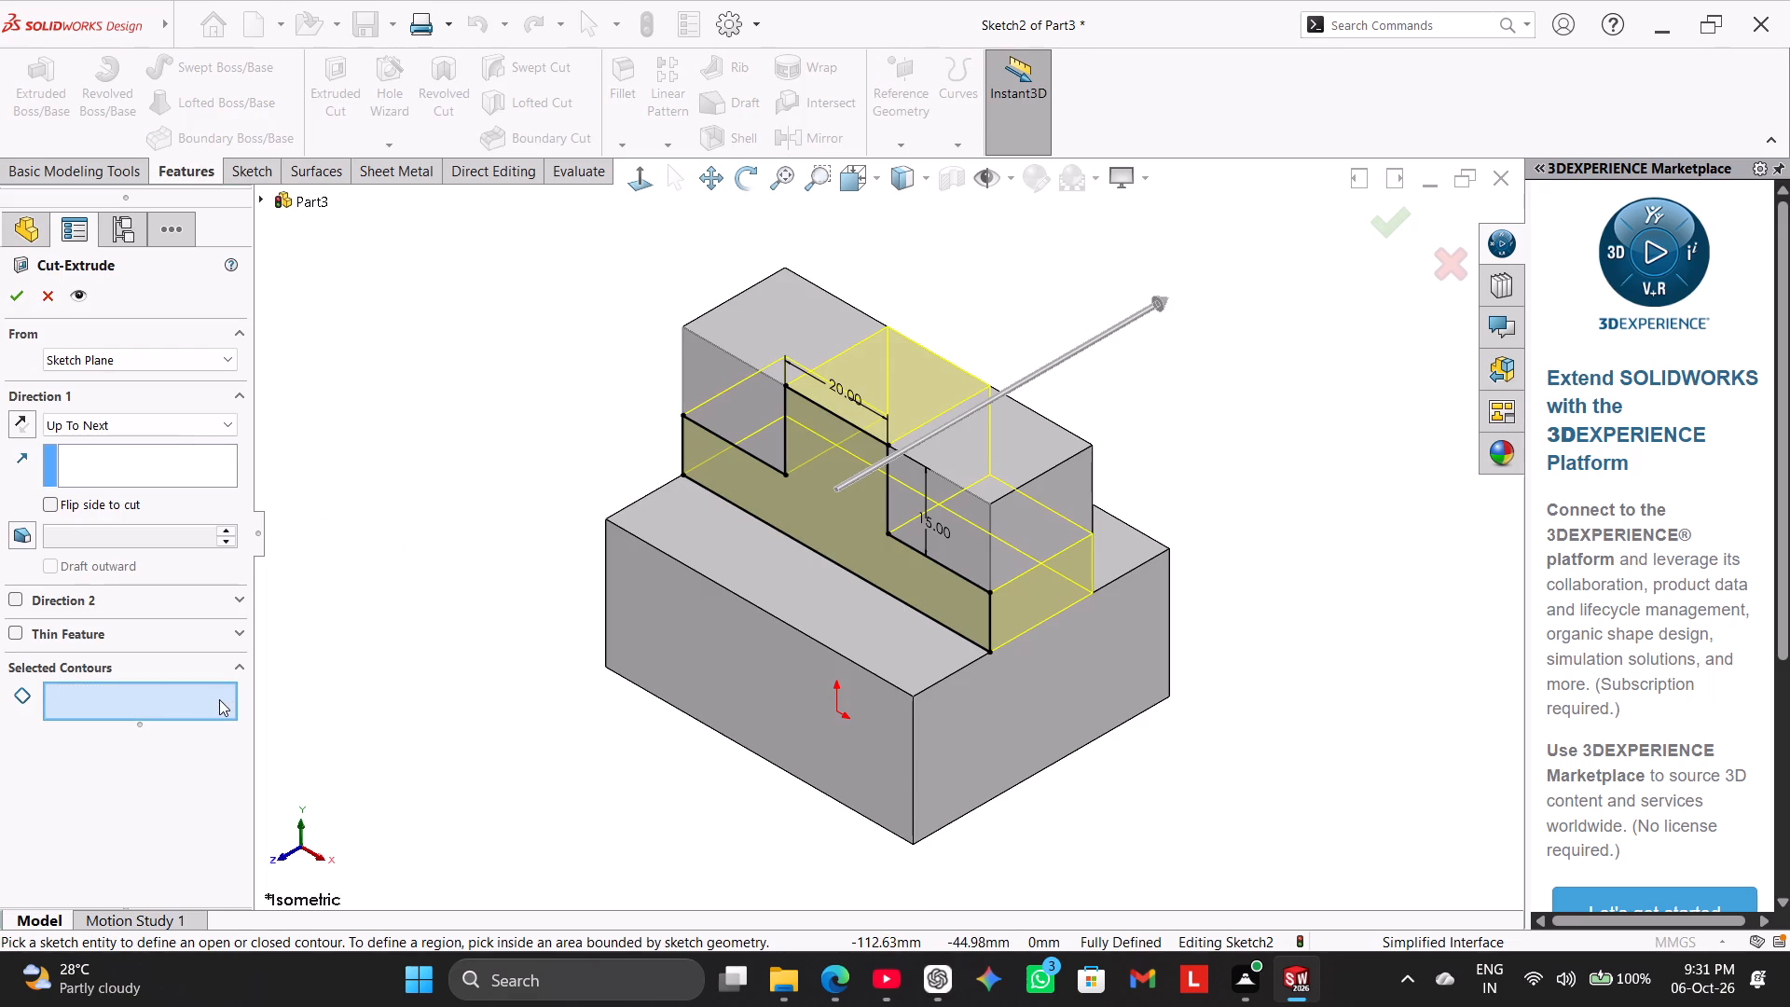
{"action": "double_click", "coordinate": [215, 693]}
{"action": "left_click", "coordinate": [713, 372]}
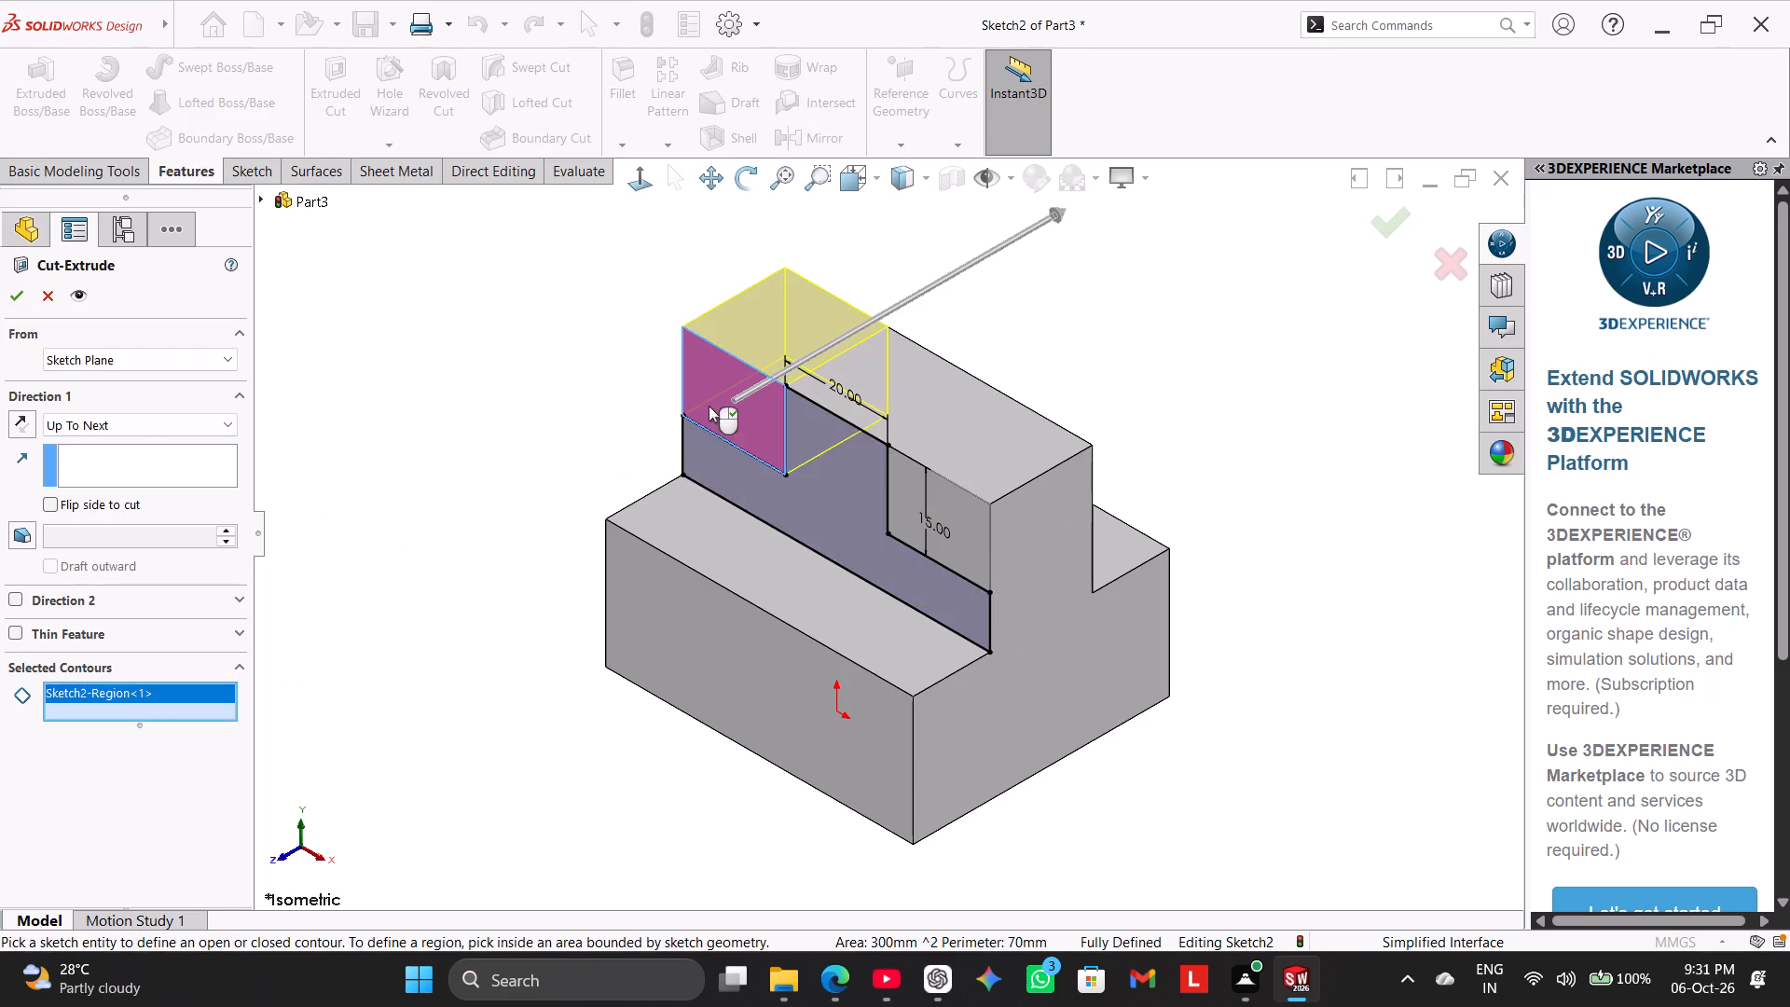
{"action": "left_click", "coordinate": [952, 505]}
{"action": "middle_click_drag", "start_coordinate": [472, 525], "coordinate": [528, 454]}
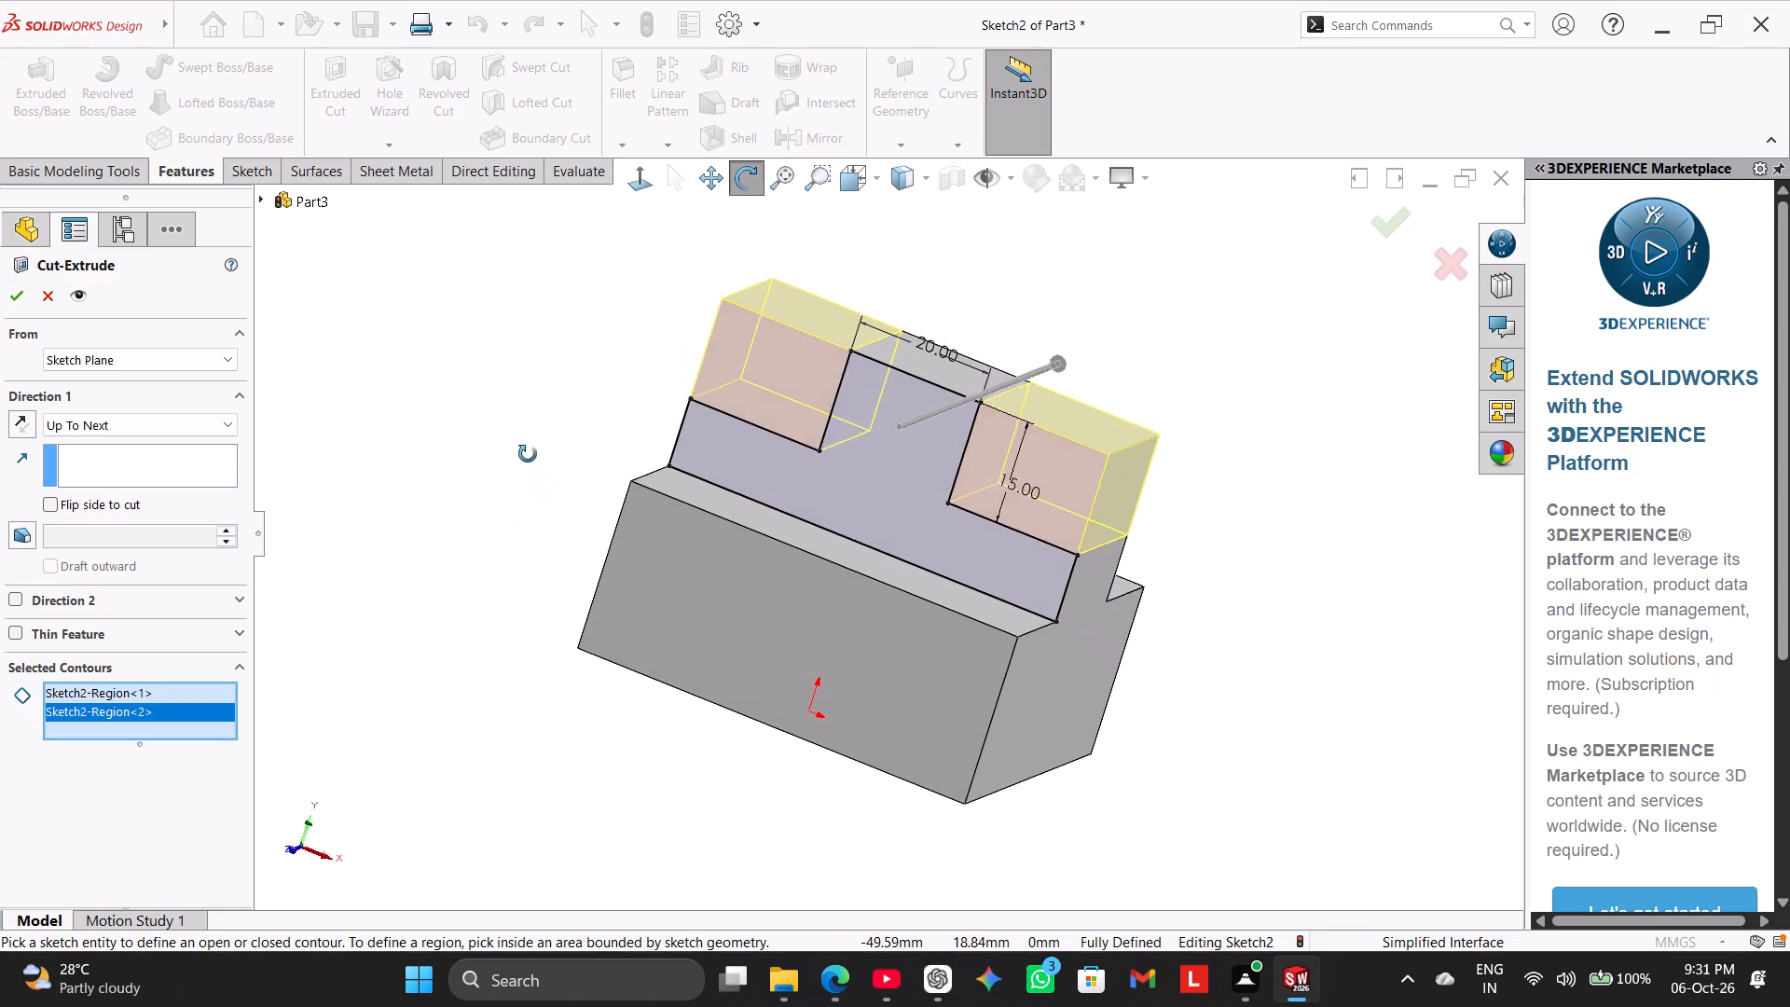
{"action": "middle_click_drag", "start_coordinate": [528, 454], "coordinate": [527, 453]}
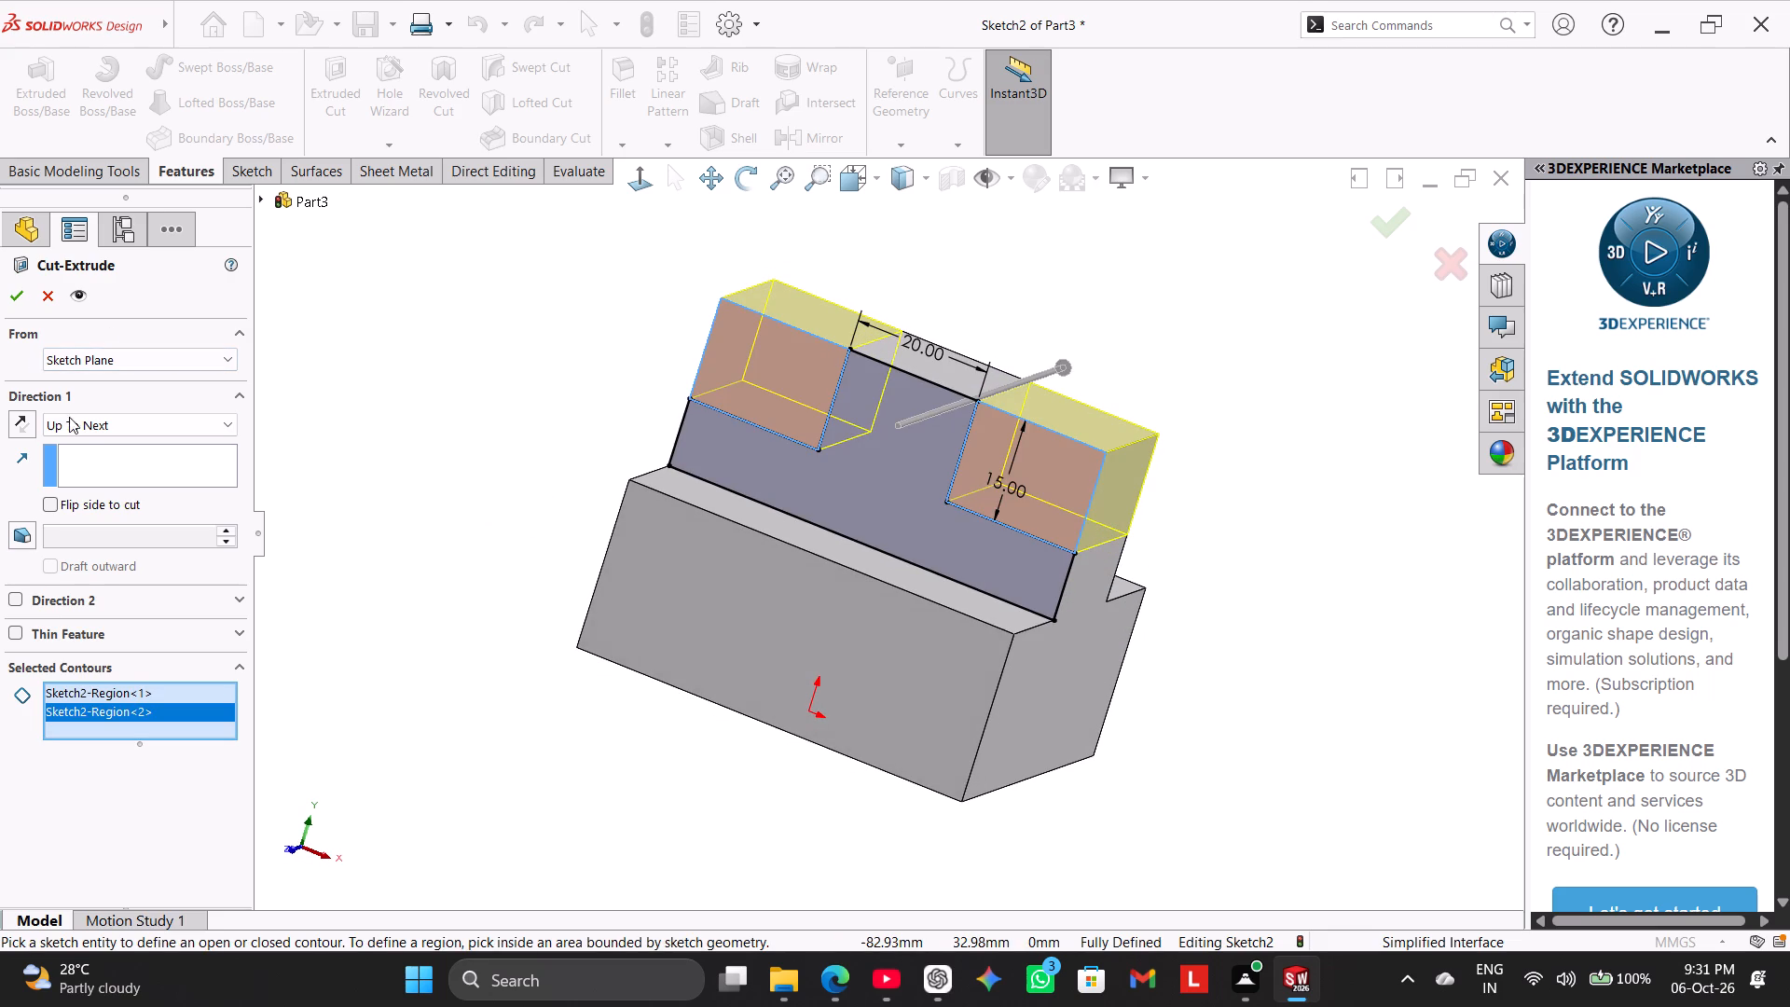
{"action": "left_click", "coordinate": [14, 295]}
{"action": "left_click", "coordinate": [358, 379]}
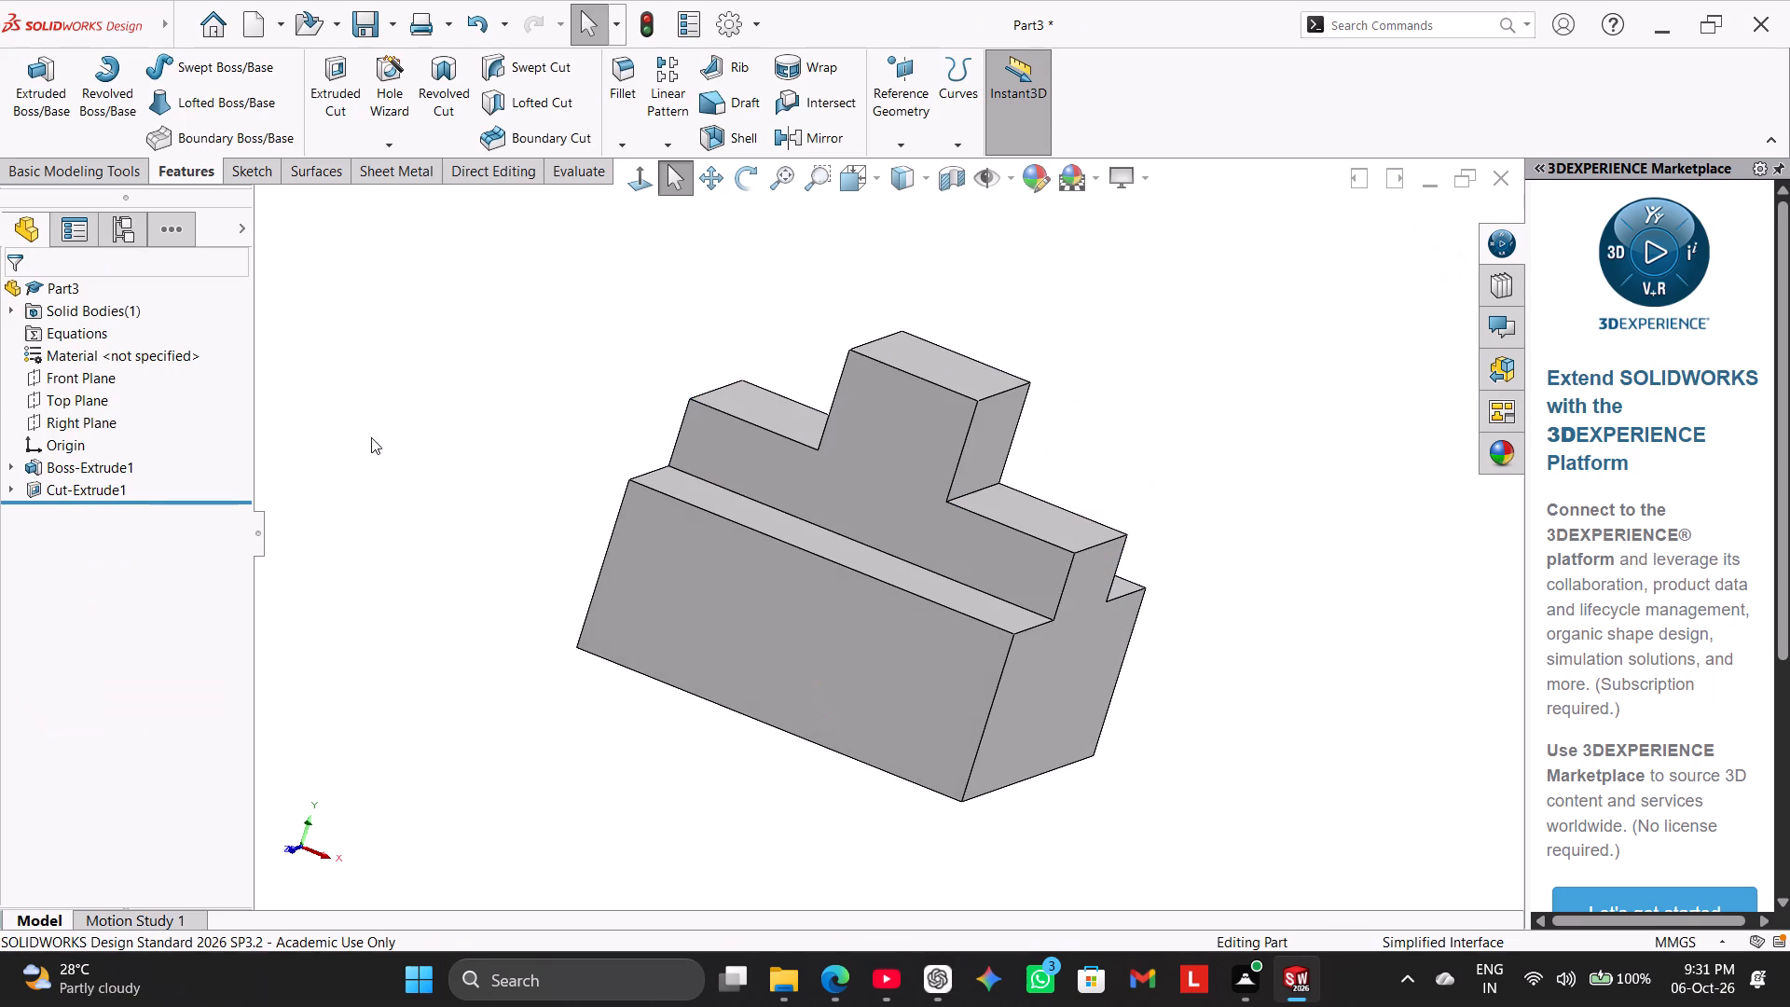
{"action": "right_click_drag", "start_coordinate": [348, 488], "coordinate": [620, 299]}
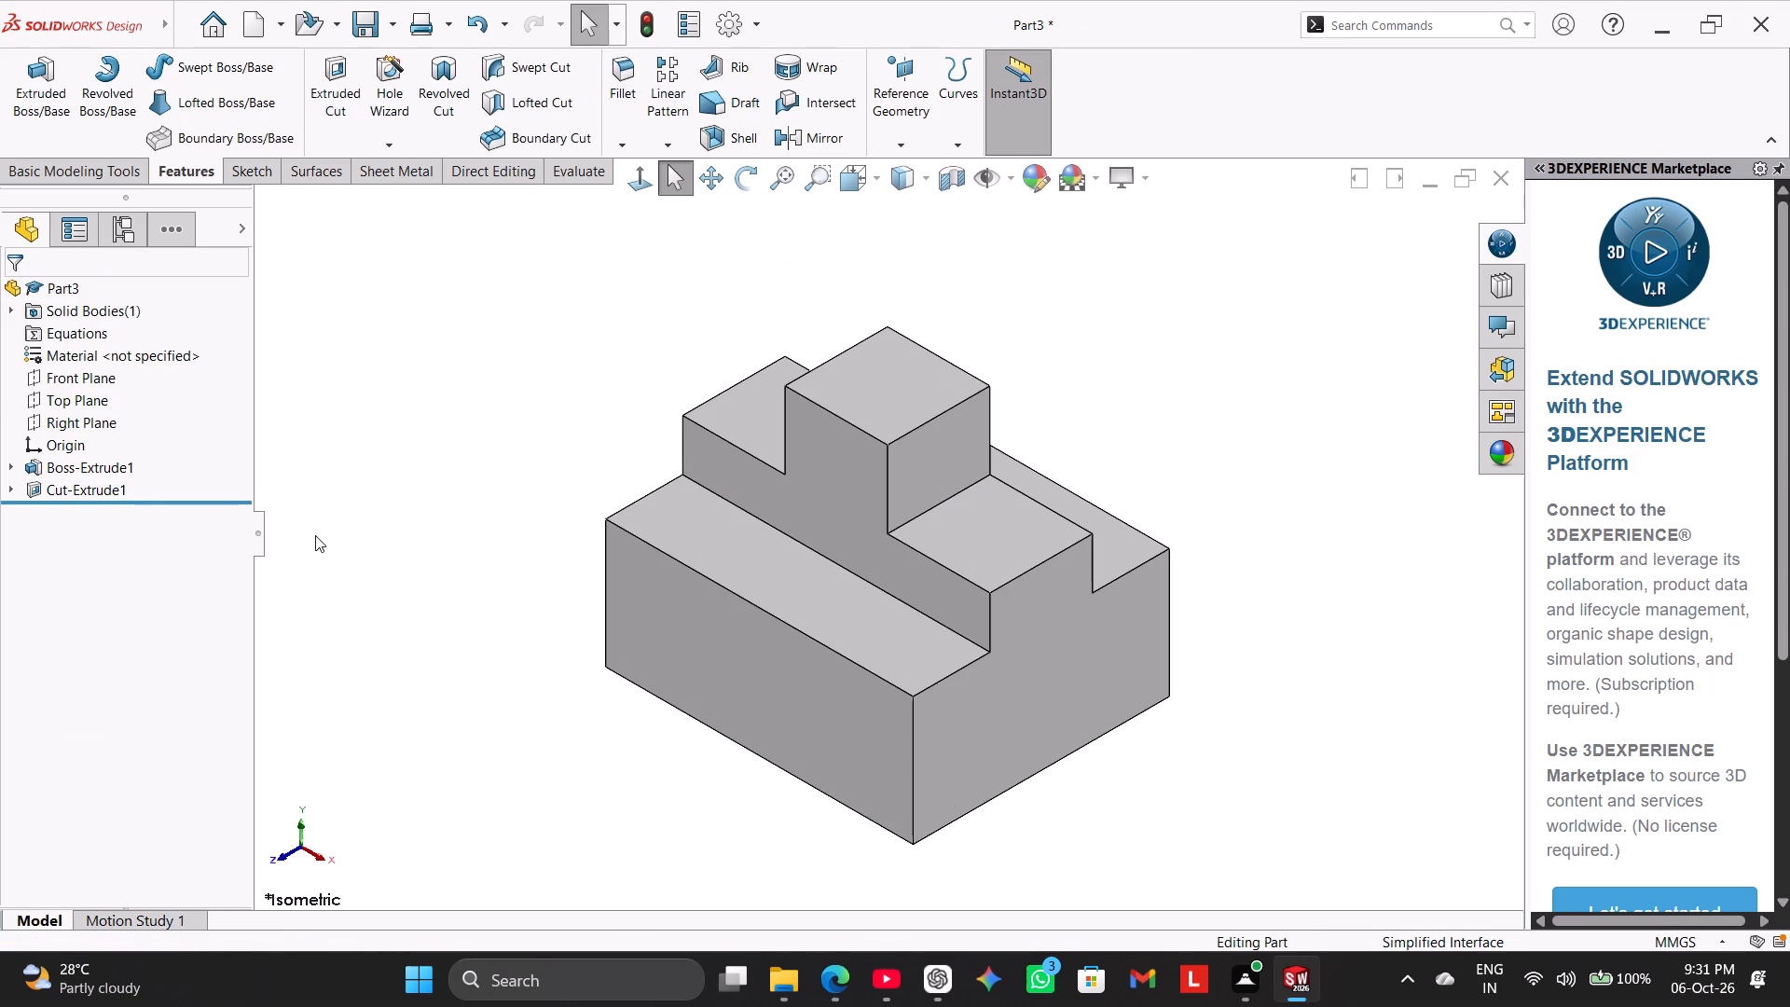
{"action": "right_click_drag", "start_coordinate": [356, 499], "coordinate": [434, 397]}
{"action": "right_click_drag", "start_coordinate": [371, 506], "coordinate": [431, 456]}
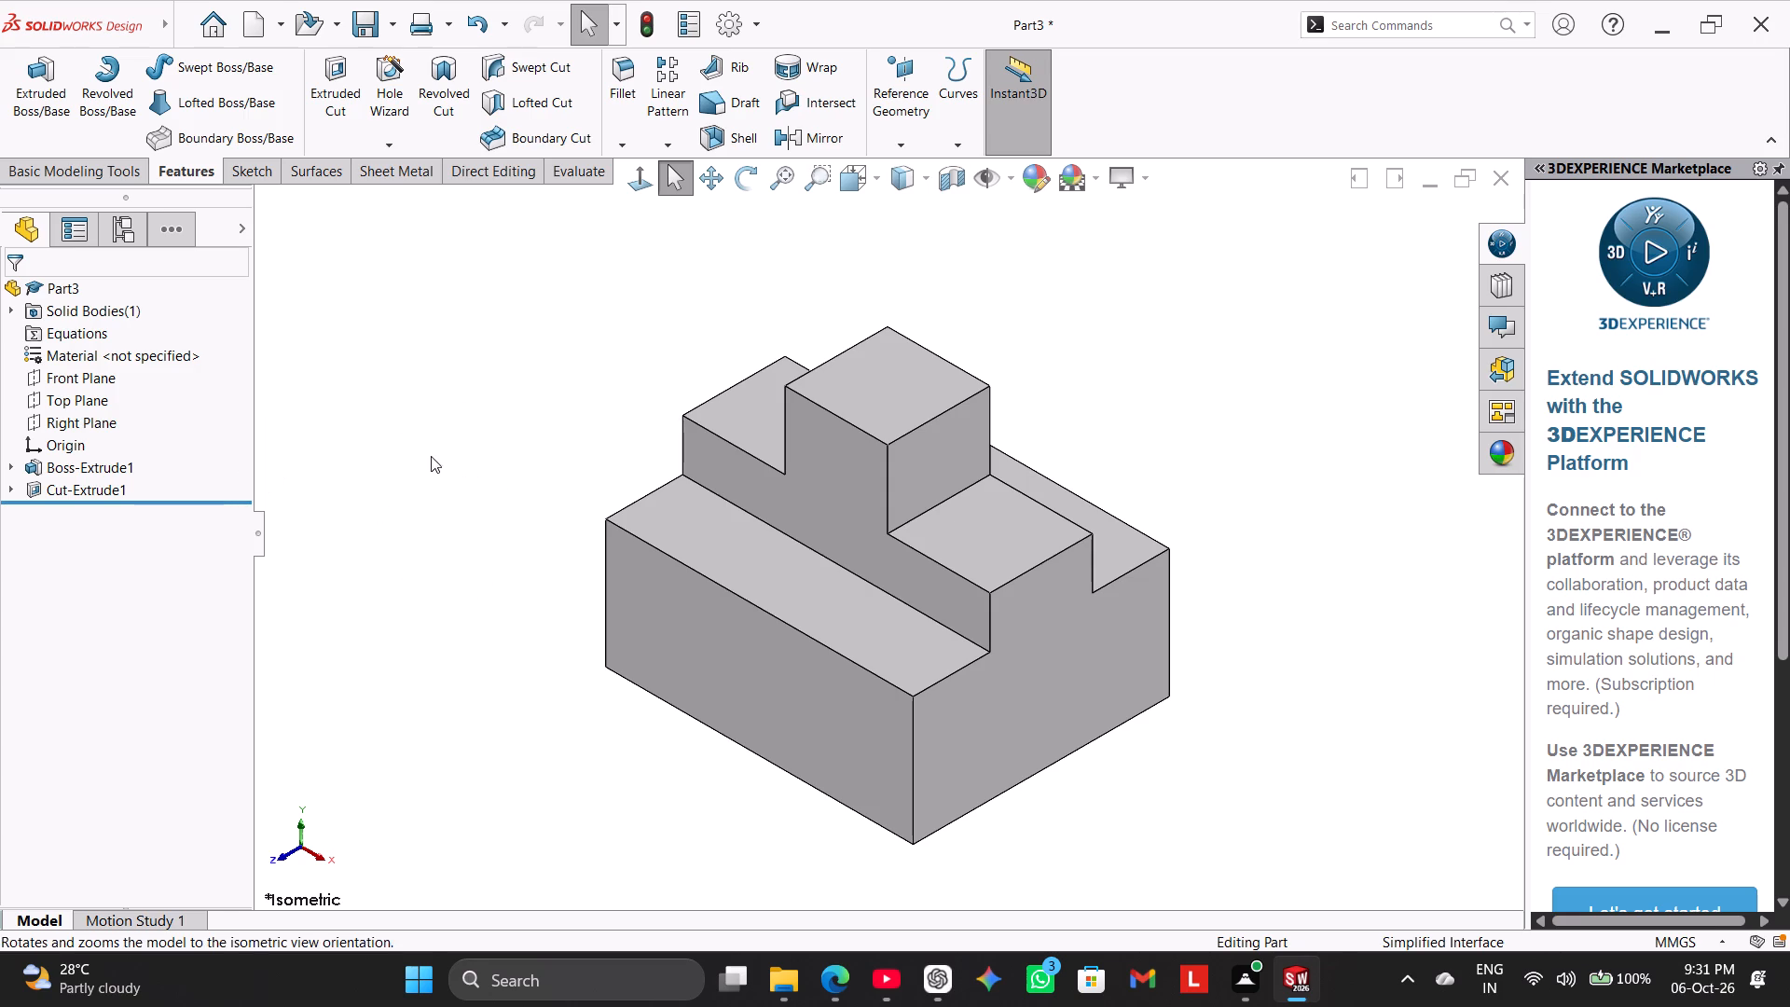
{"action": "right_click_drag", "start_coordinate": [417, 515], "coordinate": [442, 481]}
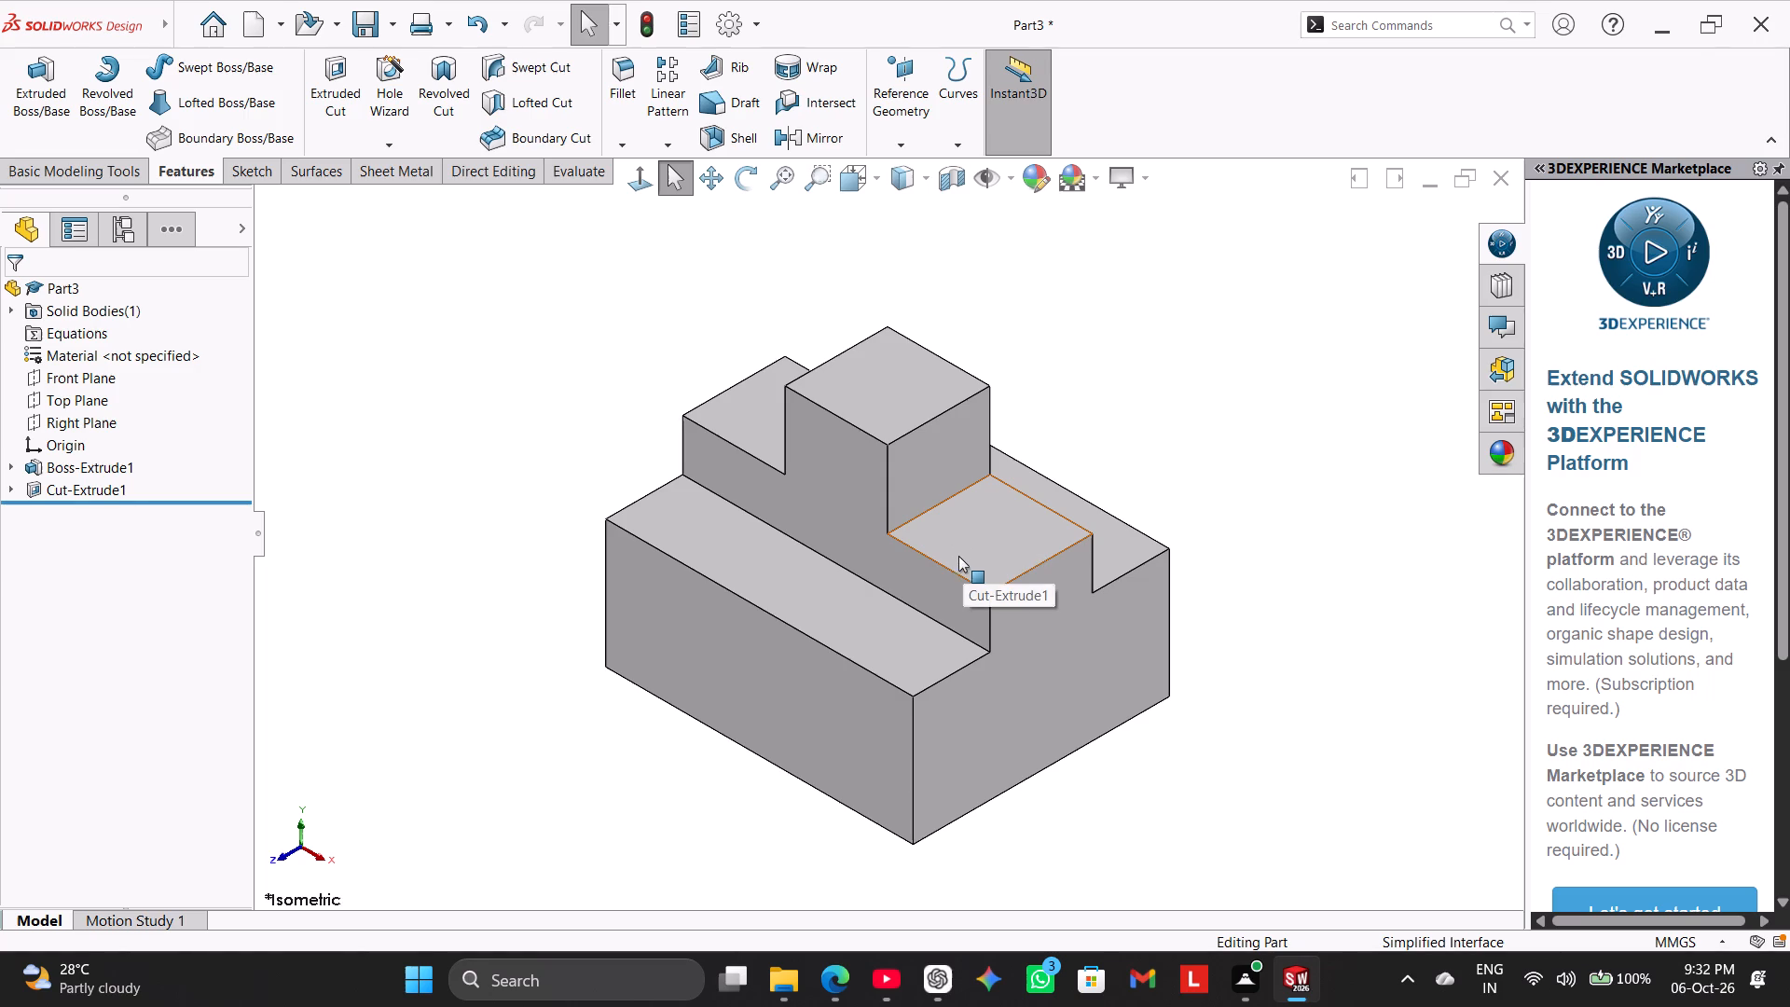
Edit the cut's sketch and delete the vertical relation that centres the tab's top line over the origin.
{"action": "right_click", "coordinate": [115, 490]}
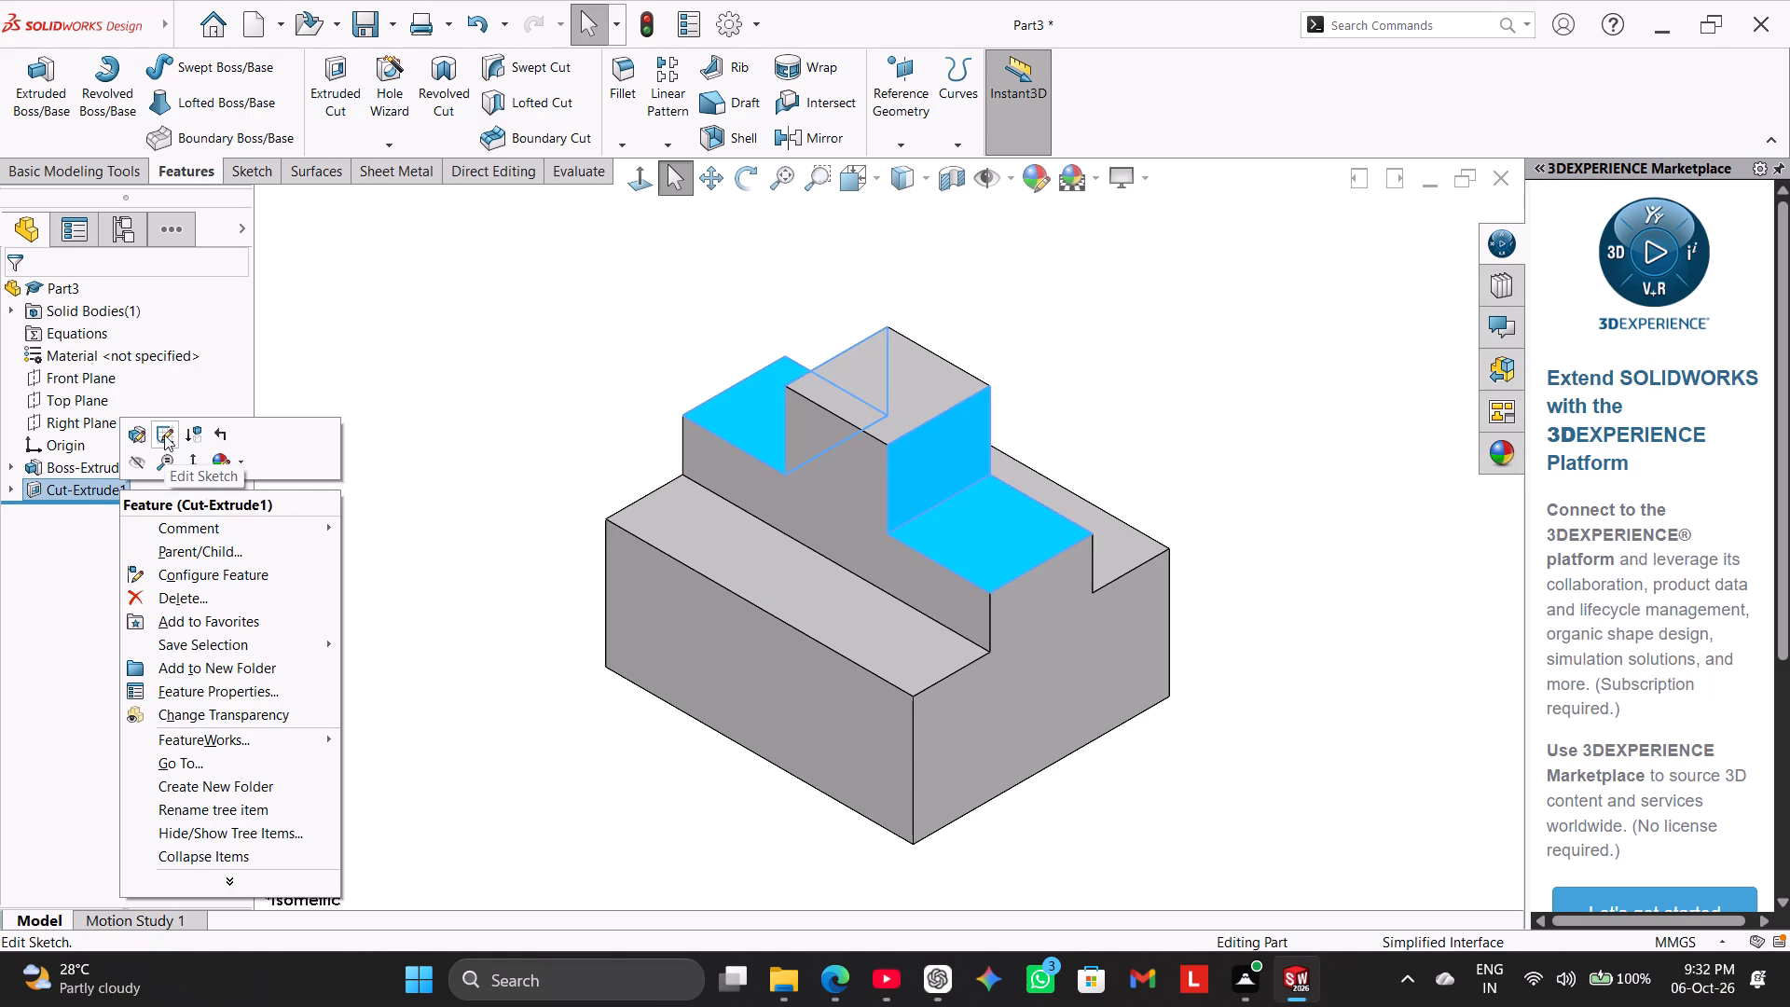
{"action": "left_click", "coordinate": [164, 435]}
{"action": "left_click", "coordinate": [408, 474]}
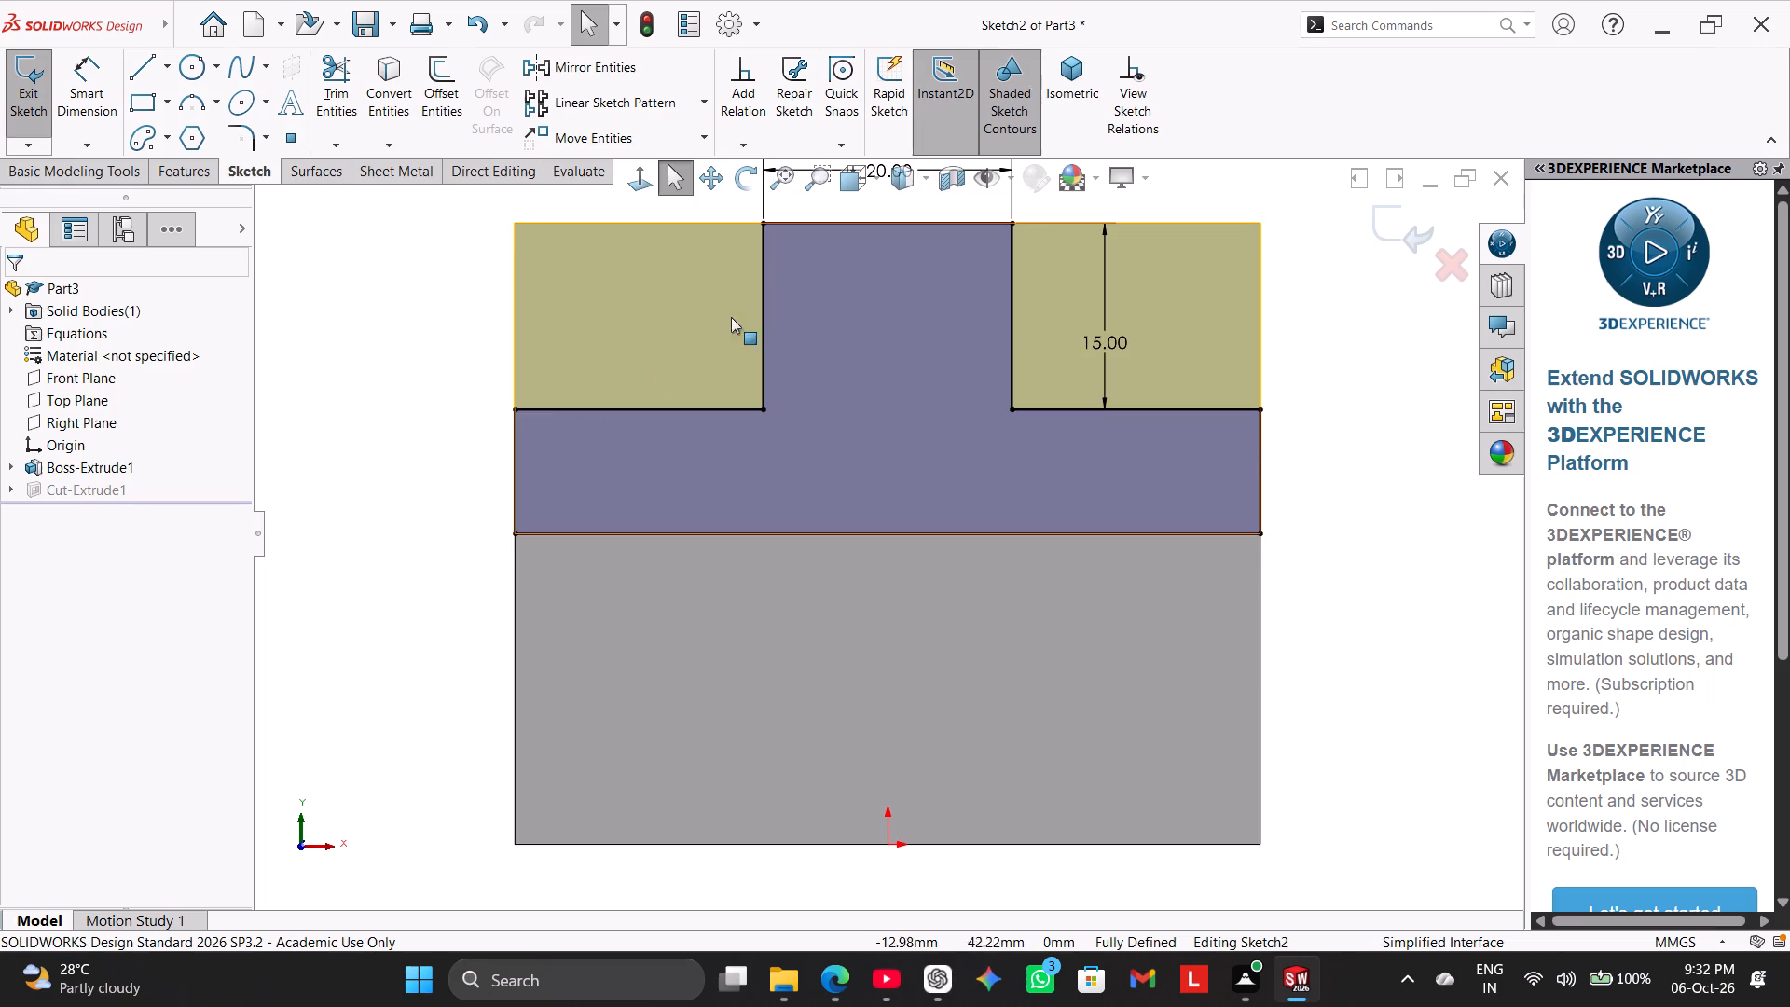
{"action": "scroll", "coordinate": [737, 310], "scroll_direction": "up", "scroll_amount": 2}
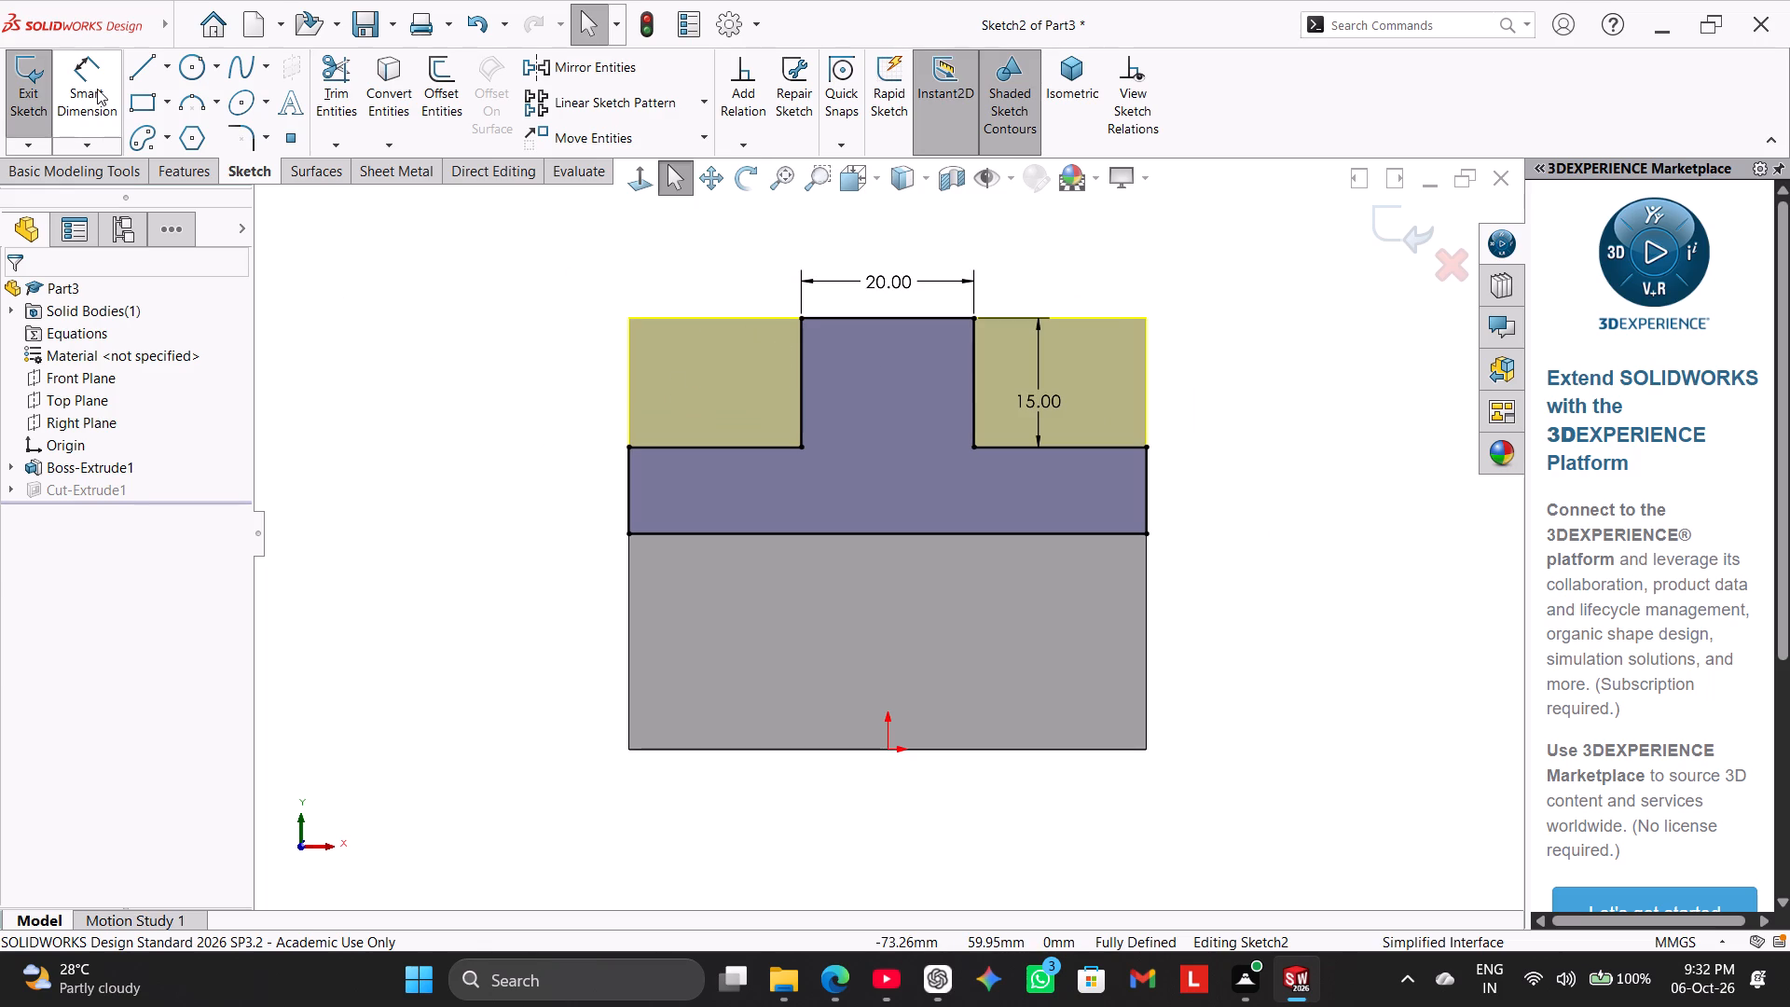
{"action": "left_click", "coordinate": [97, 89]}
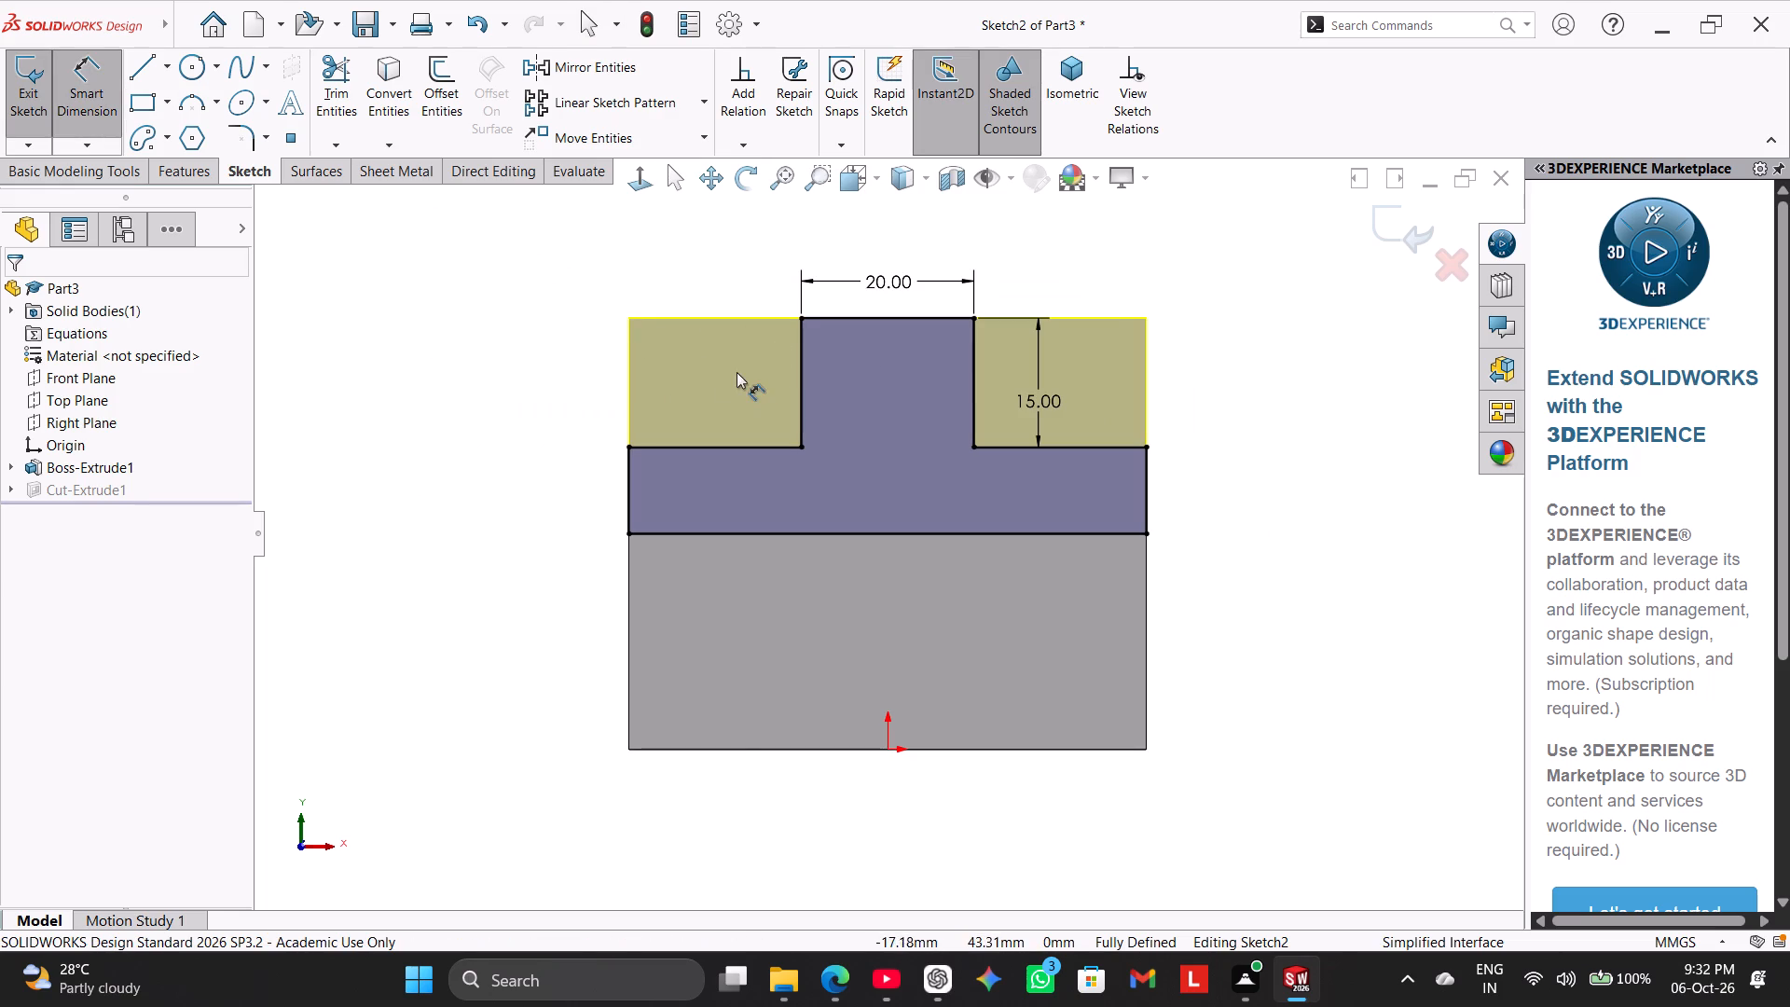
{"action": "right_click", "coordinate": [599, 259]}
{"action": "left_click", "coordinate": [670, 314]}
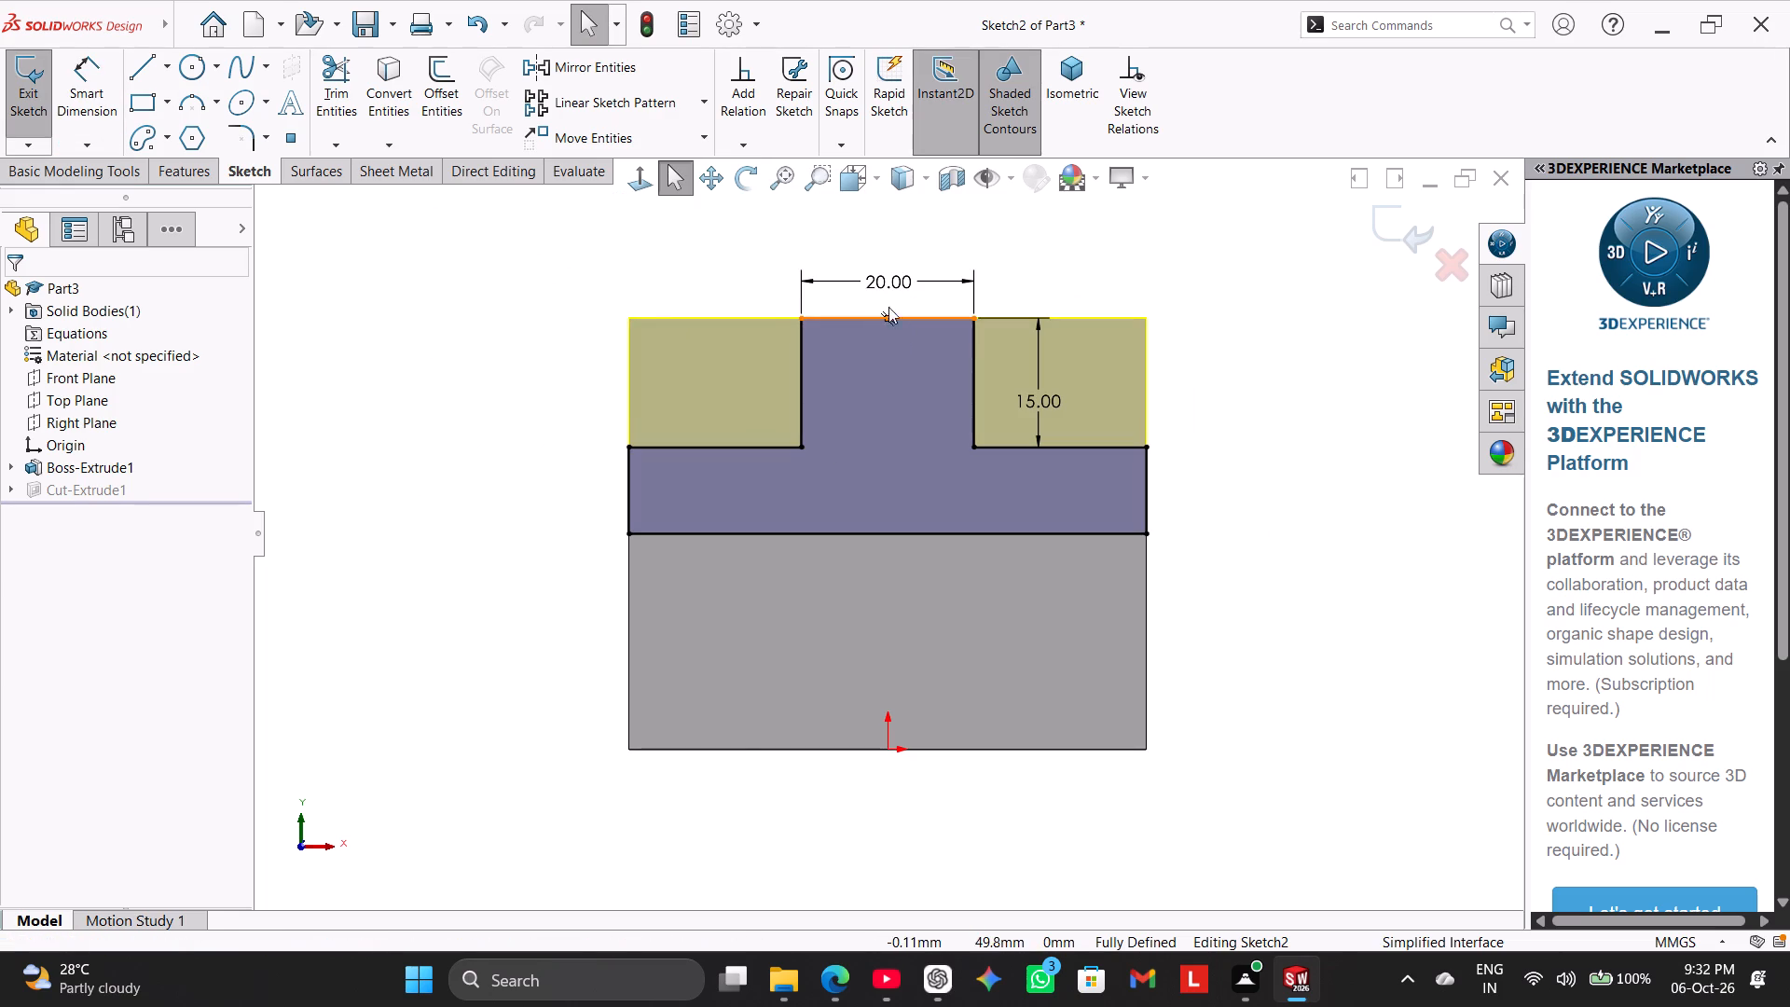
{"action": "left_click", "coordinate": [1142, 110]}
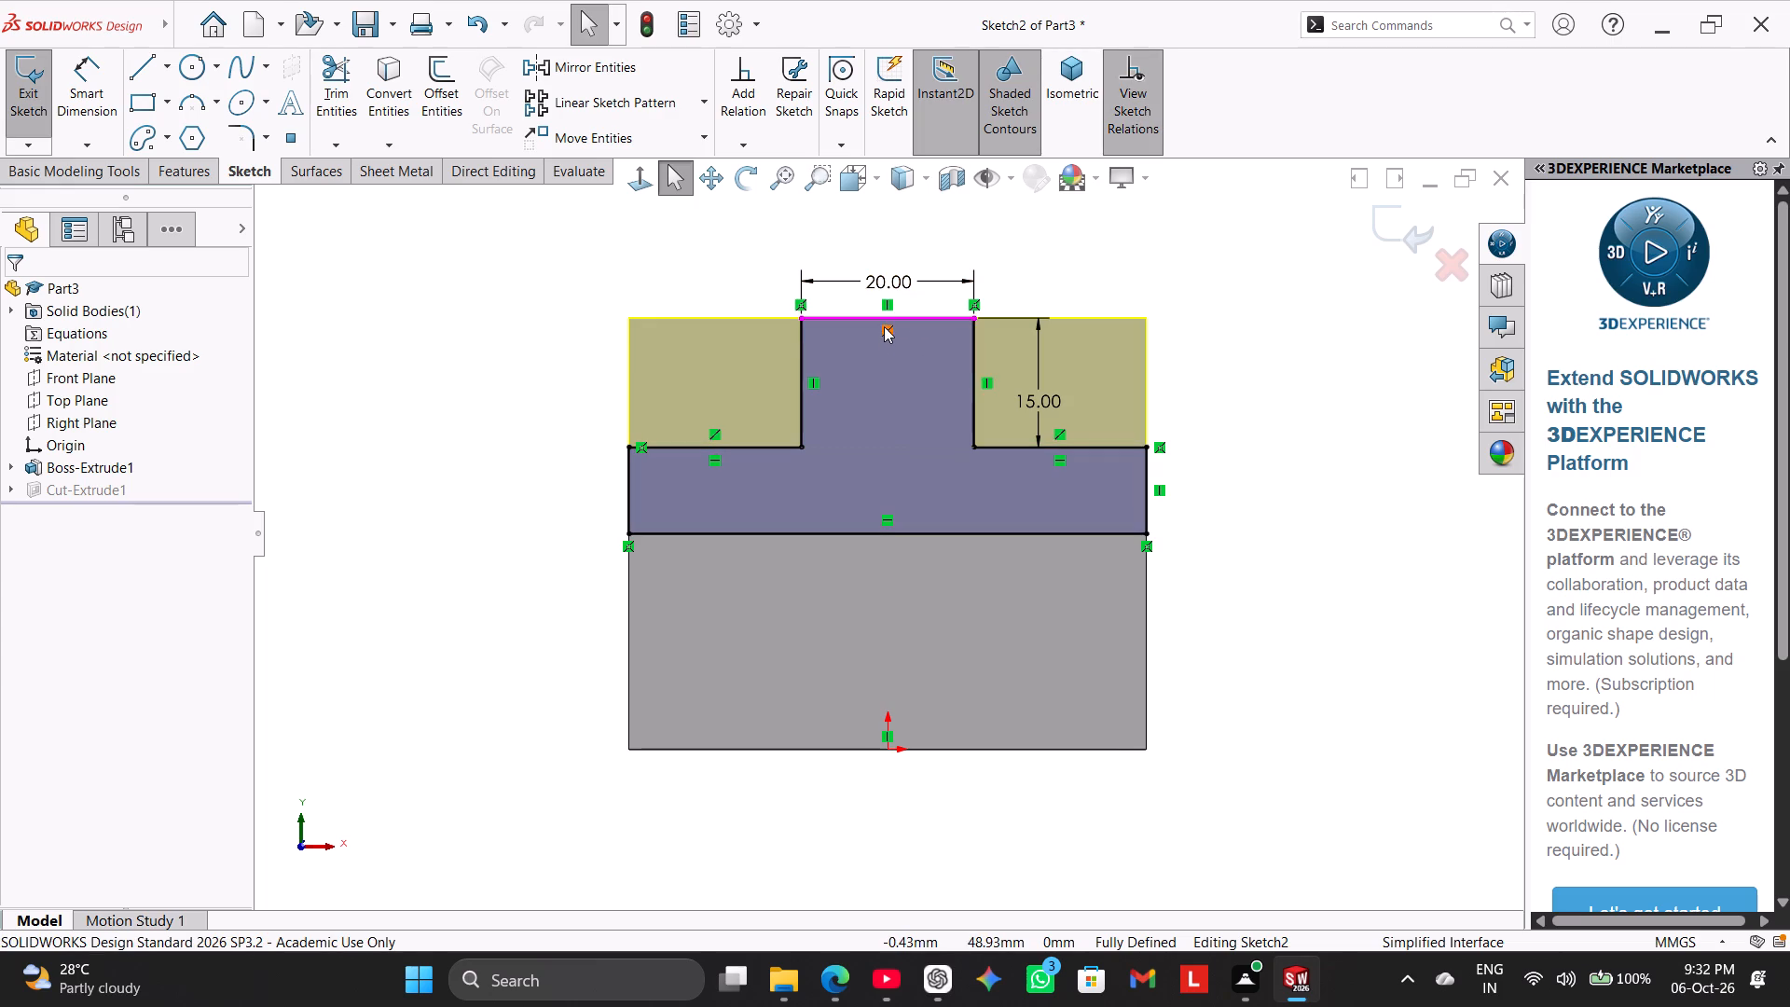
{"action": "right_click", "coordinate": [884, 326]}
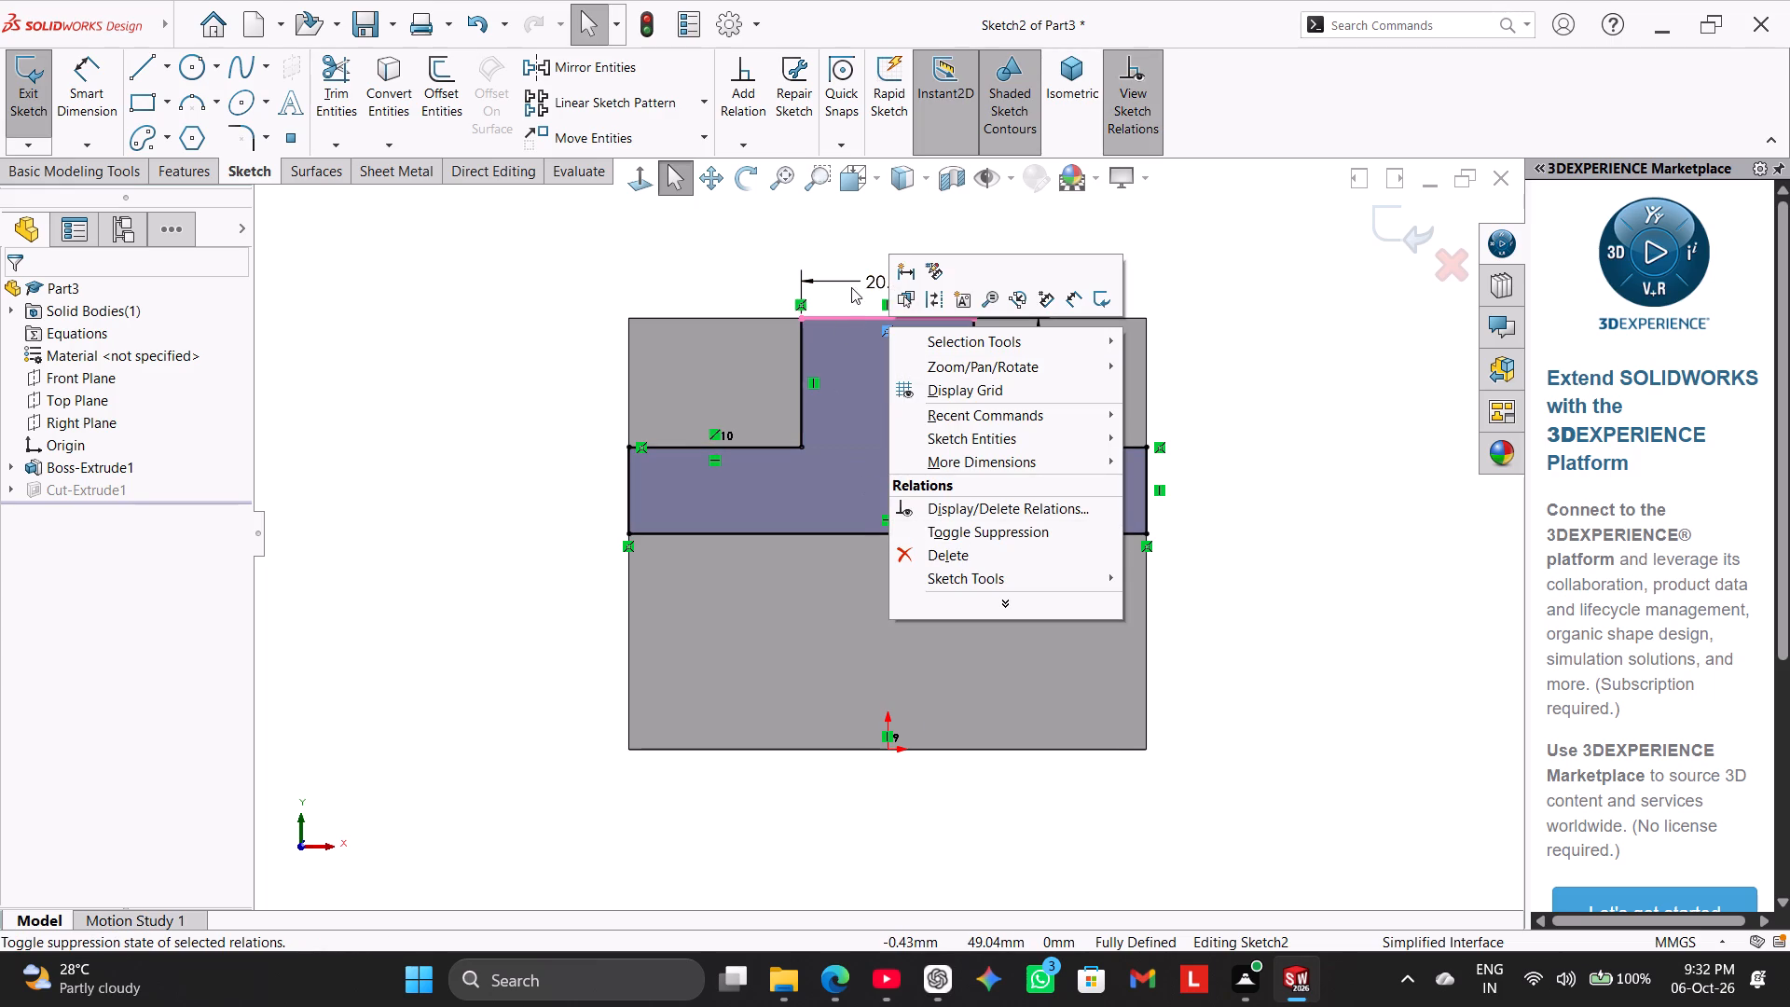
{"action": "left_click", "coordinate": [851, 287]}
{"action": "right_click", "coordinate": [886, 305]}
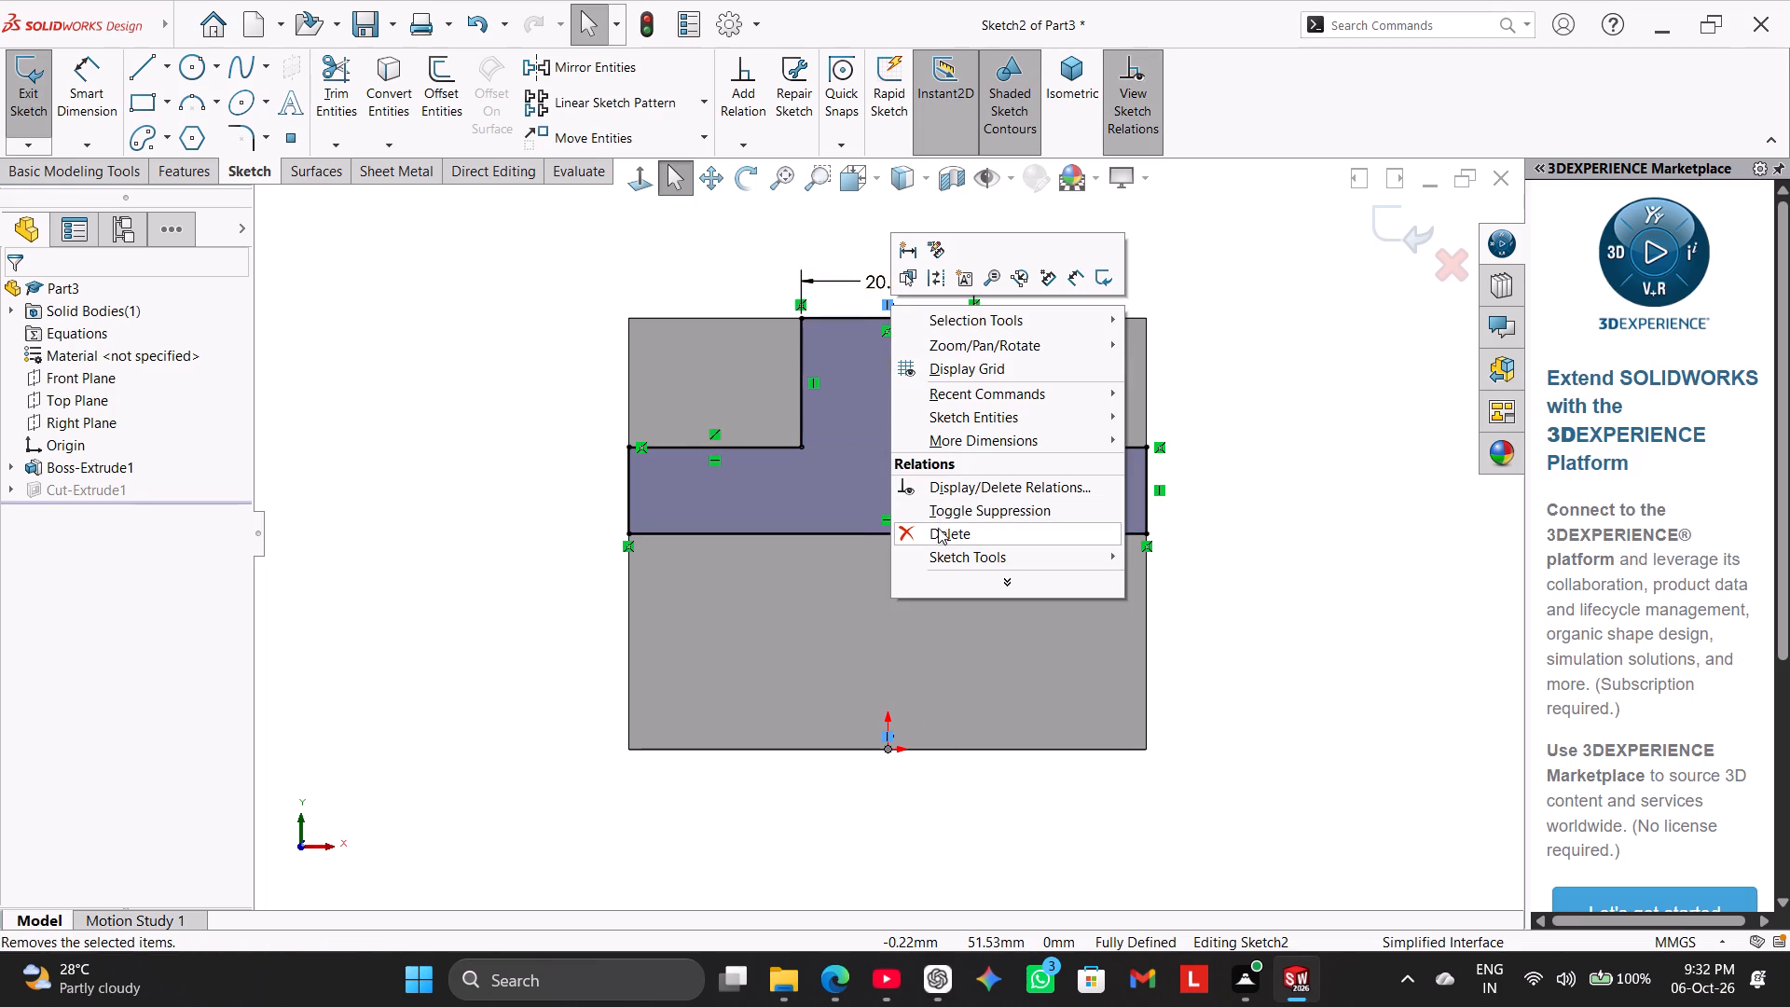
{"action": "left_click", "coordinate": [938, 531]}
{"action": "left_click", "coordinate": [1121, 108]}
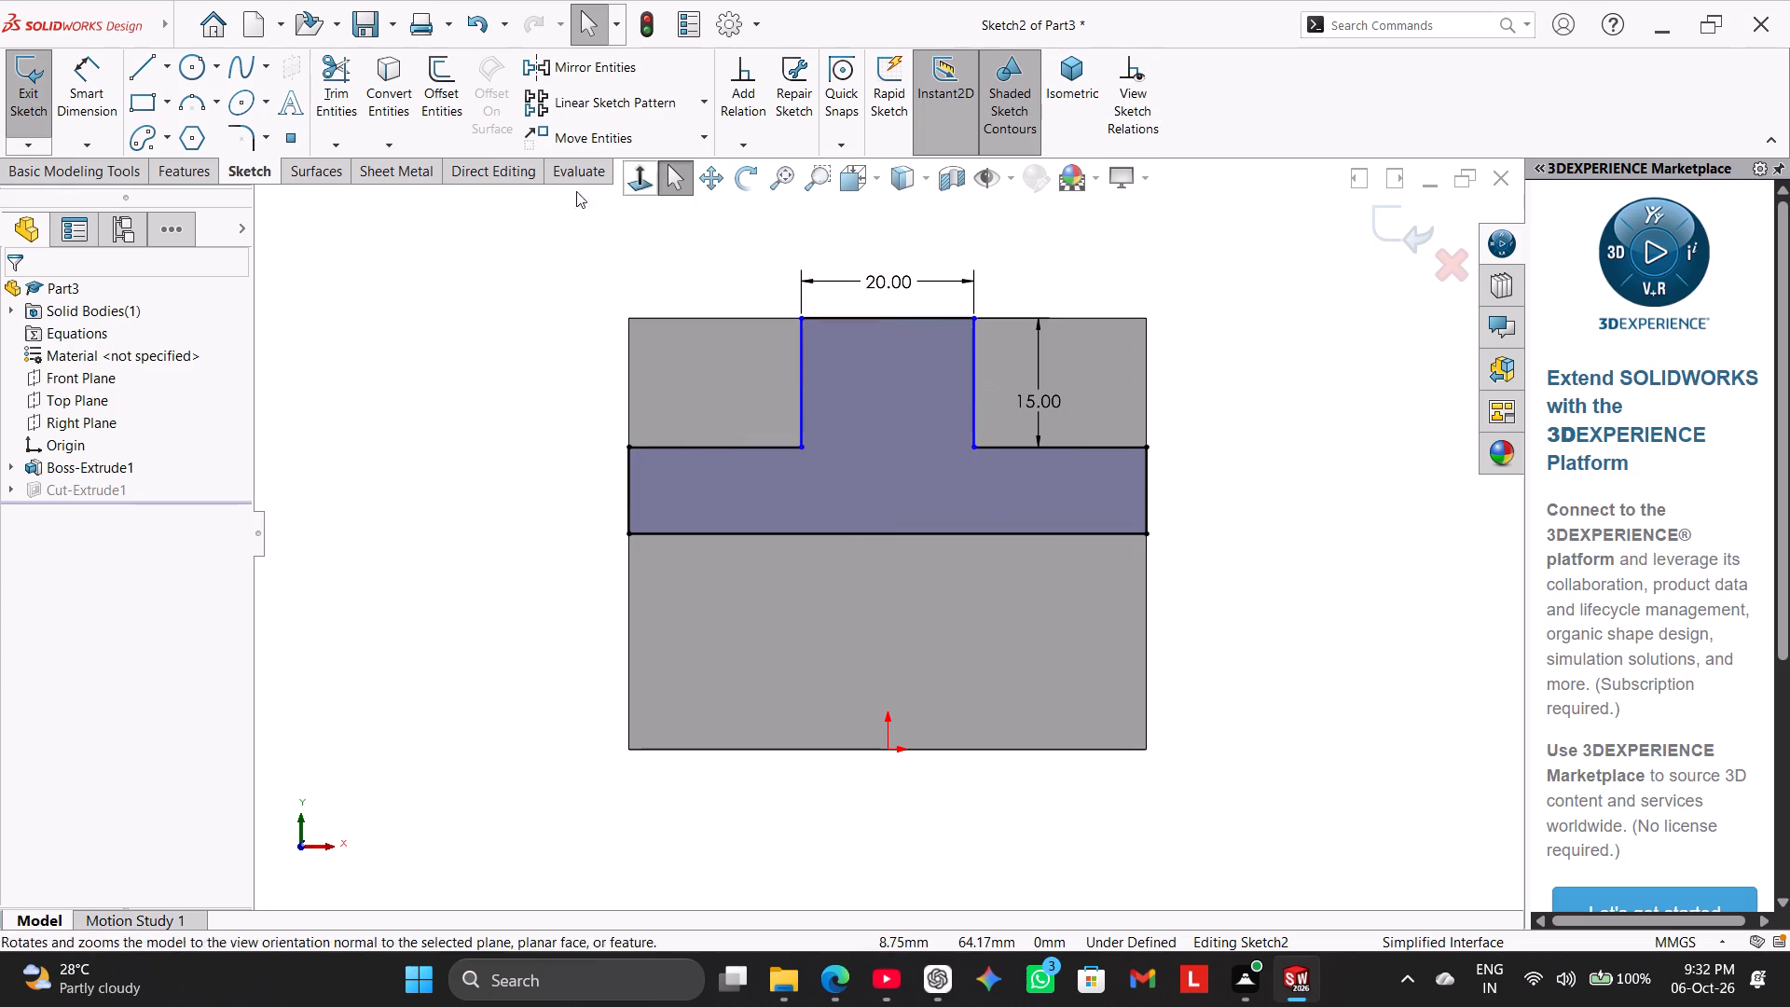
Dimension the tab's left vertical edge 15 mm from the block's left edge, exit the sketch and show the part in isometric view.
{"action": "left_click", "coordinate": [73, 67]}
{"action": "left_click", "coordinate": [626, 345]}
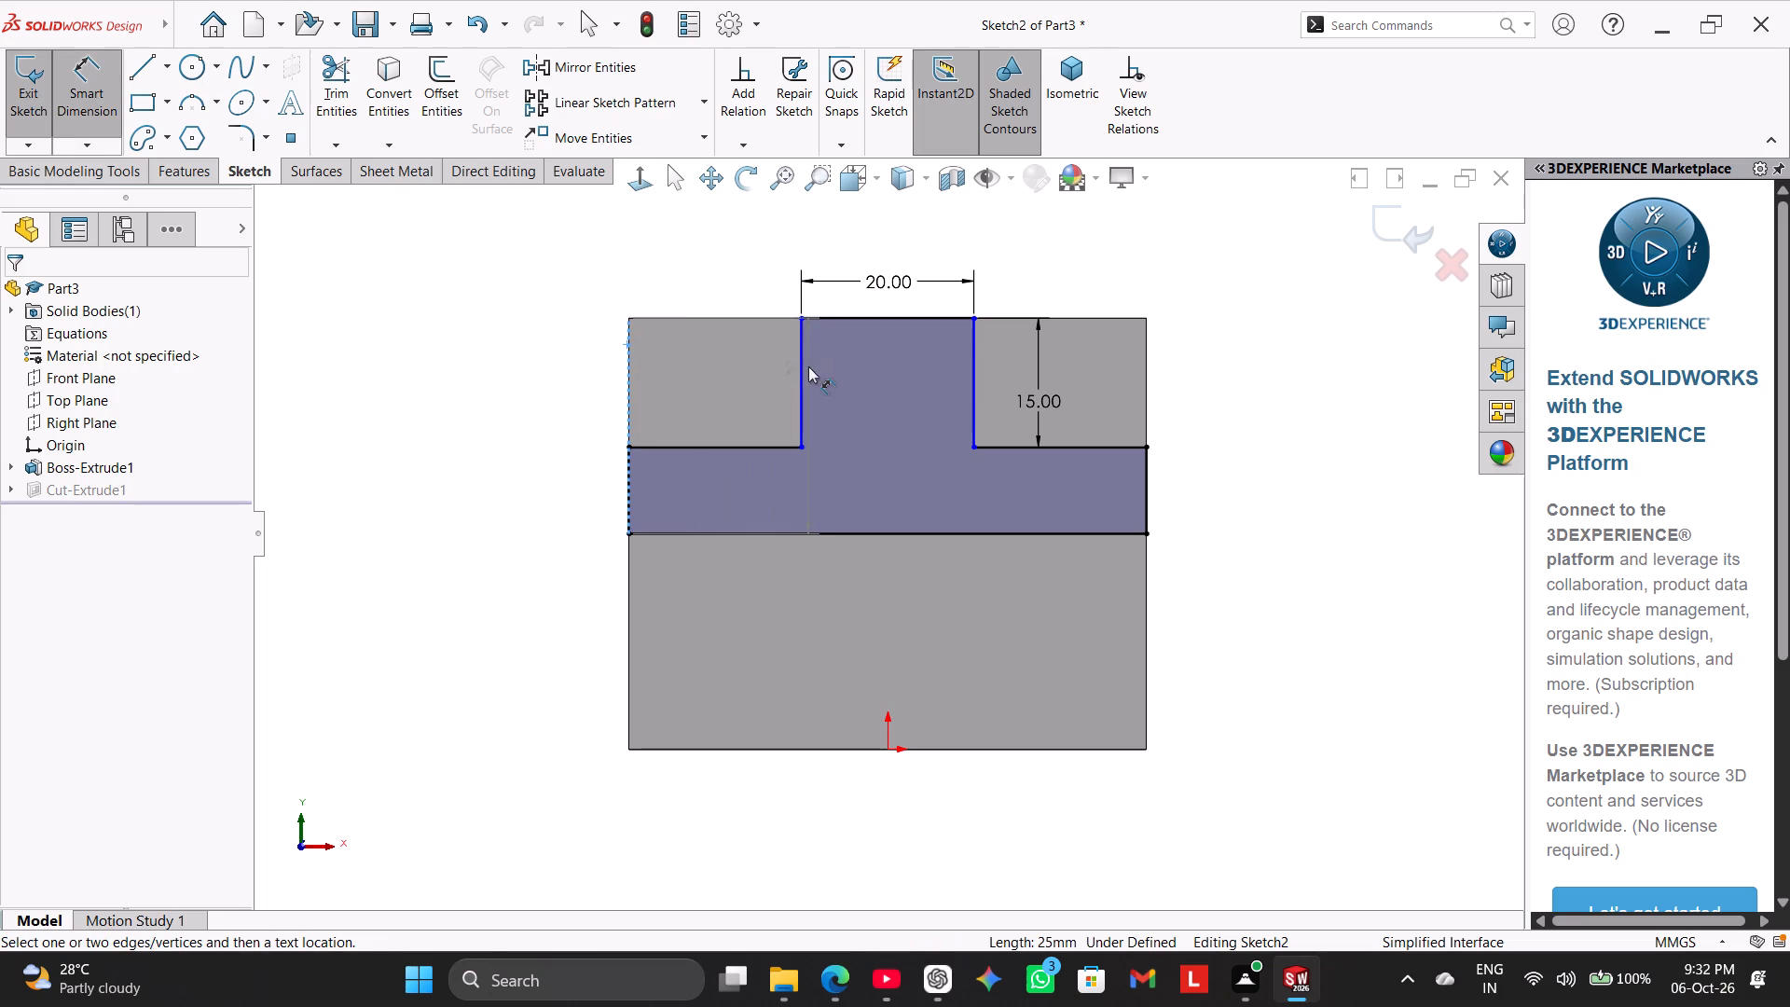
{"action": "left_click", "coordinate": [800, 369]}
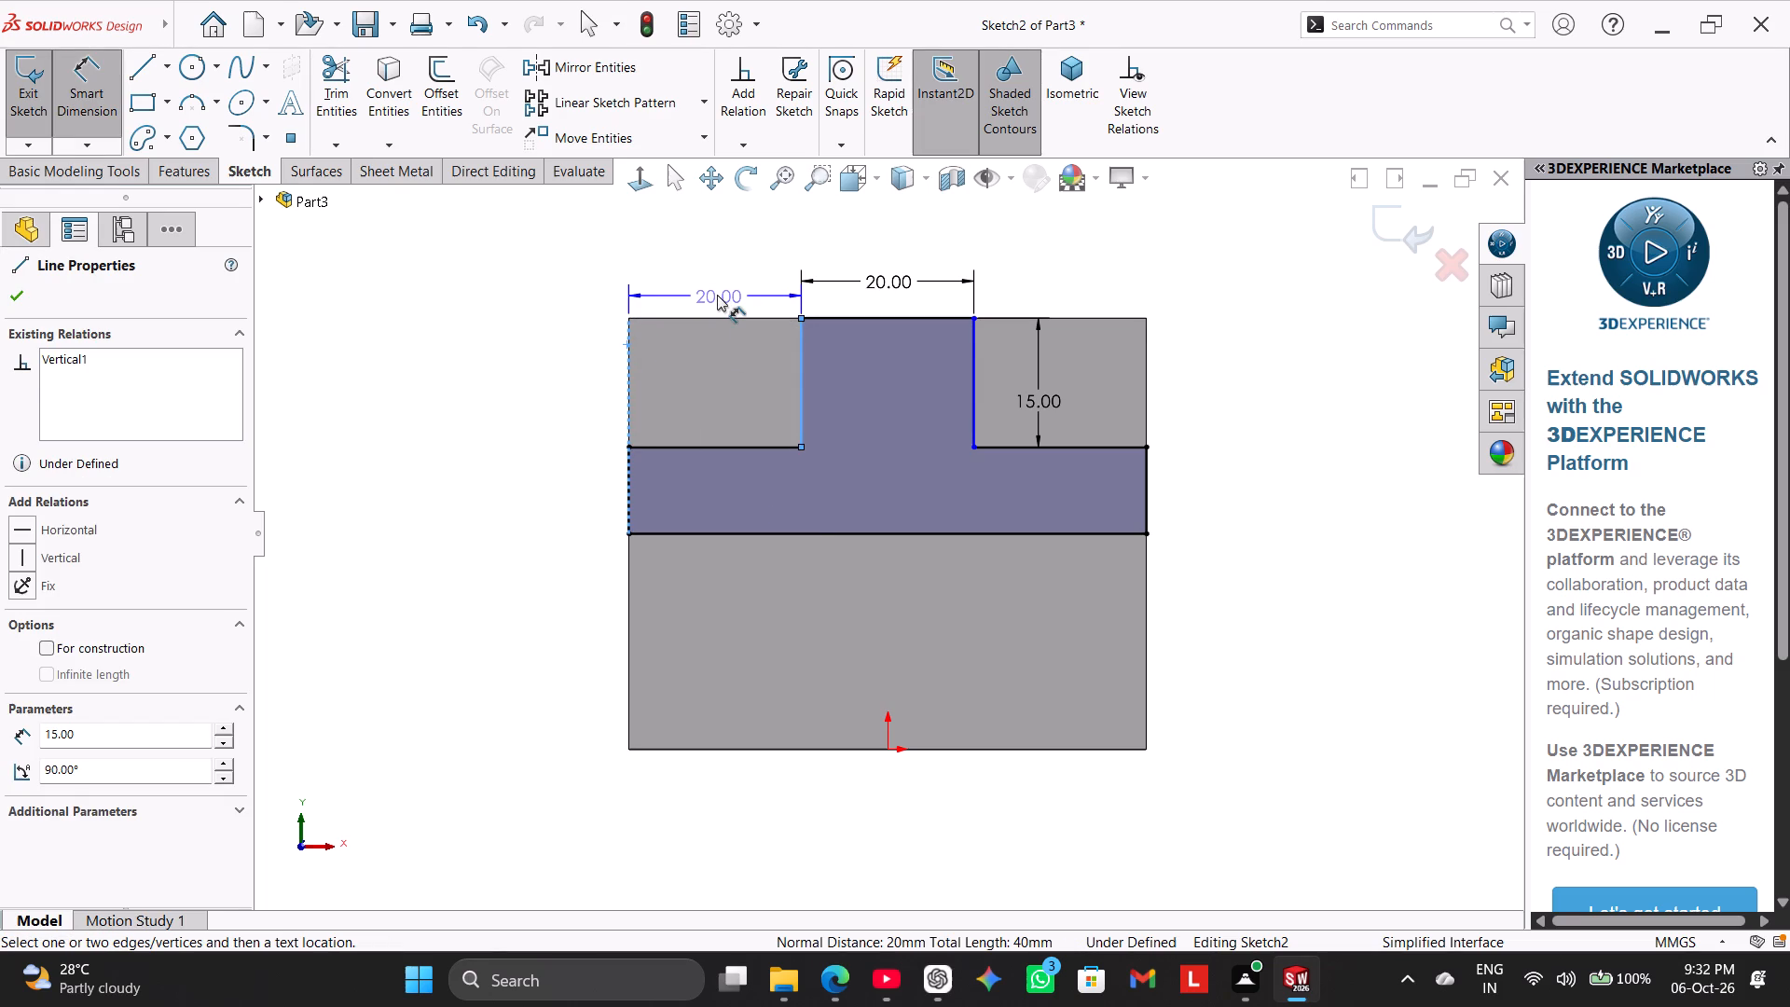
{"action": "left_click", "coordinate": [717, 295]}
{"action": "key", "text": "1"}
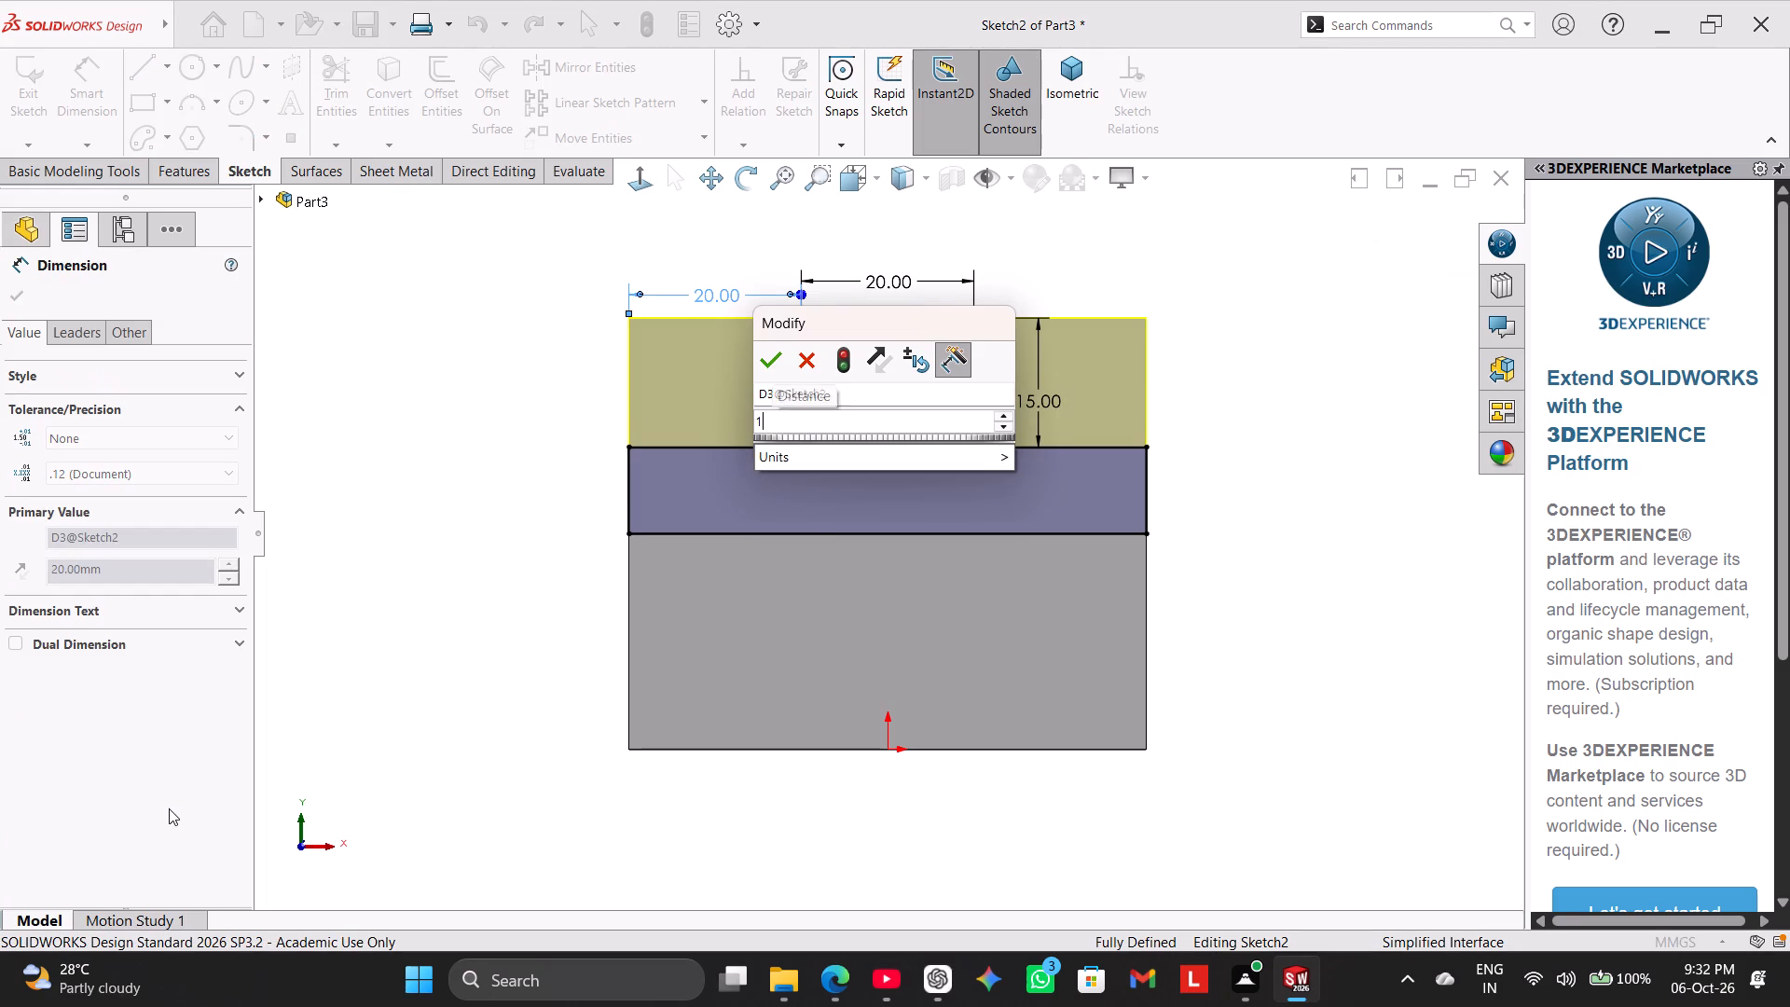
{"action": "key", "text": "5"}
{"action": "key", "text": "Return"}
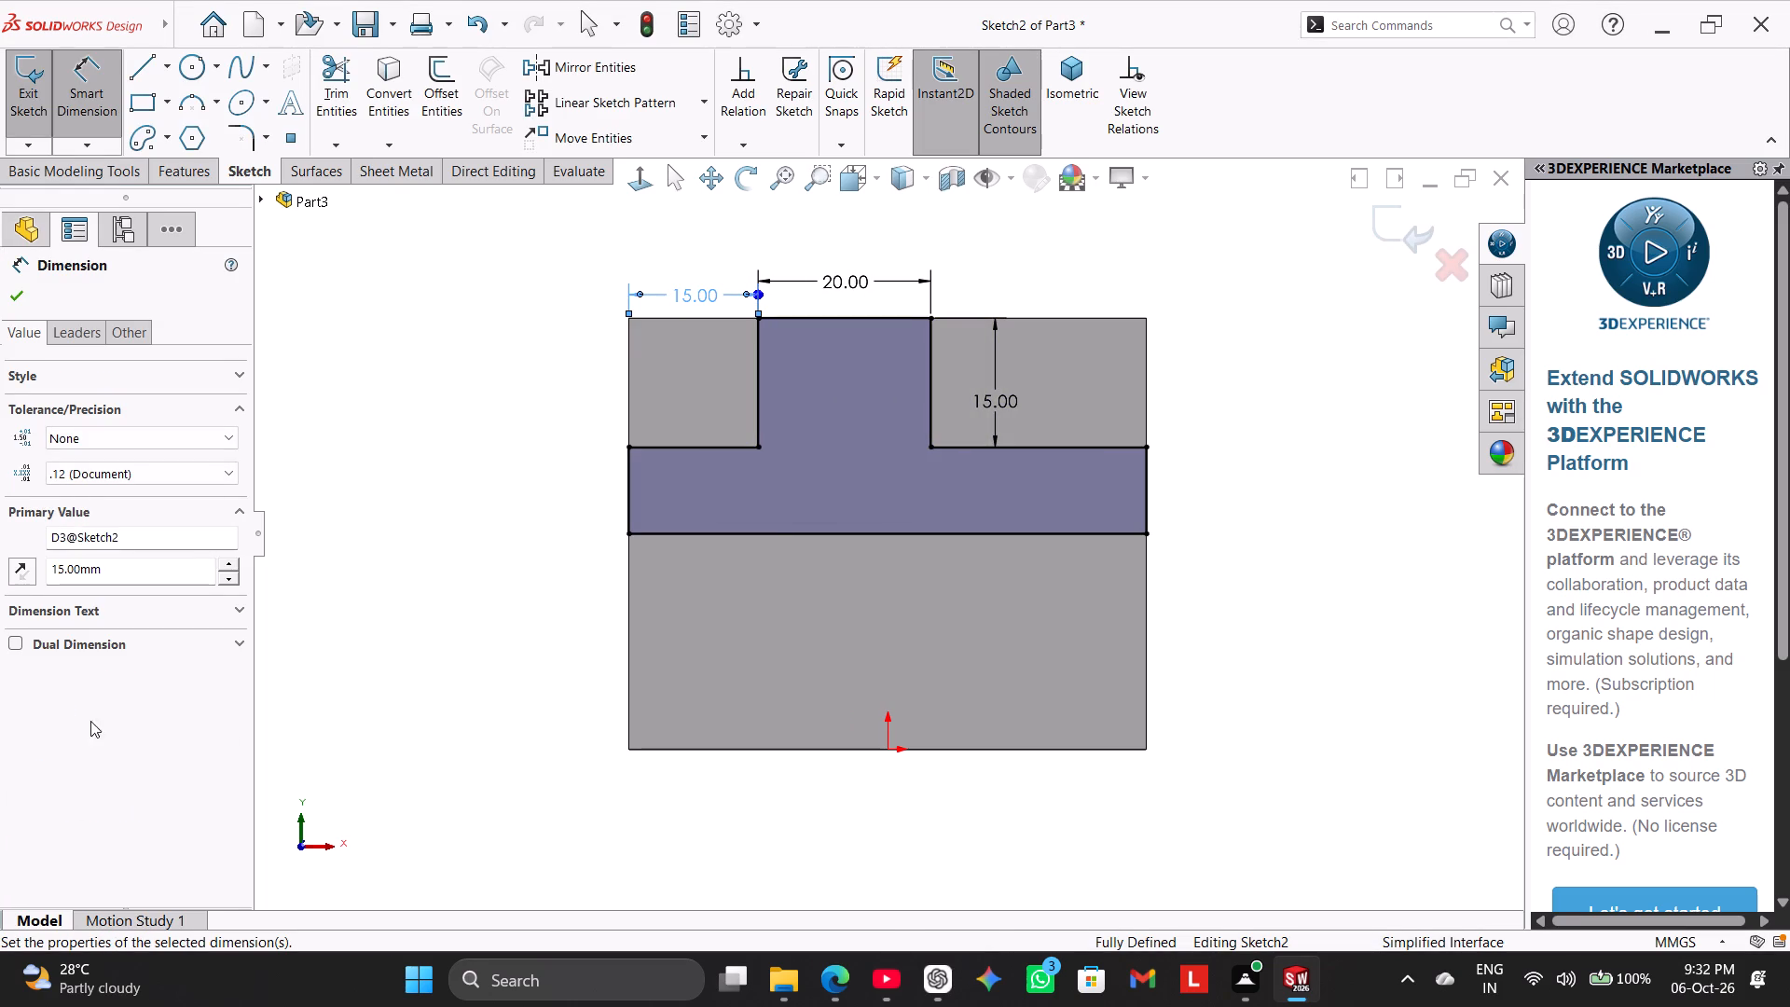
{"action": "right_click", "coordinate": [489, 416]}
{"action": "left_click", "coordinate": [564, 471]}
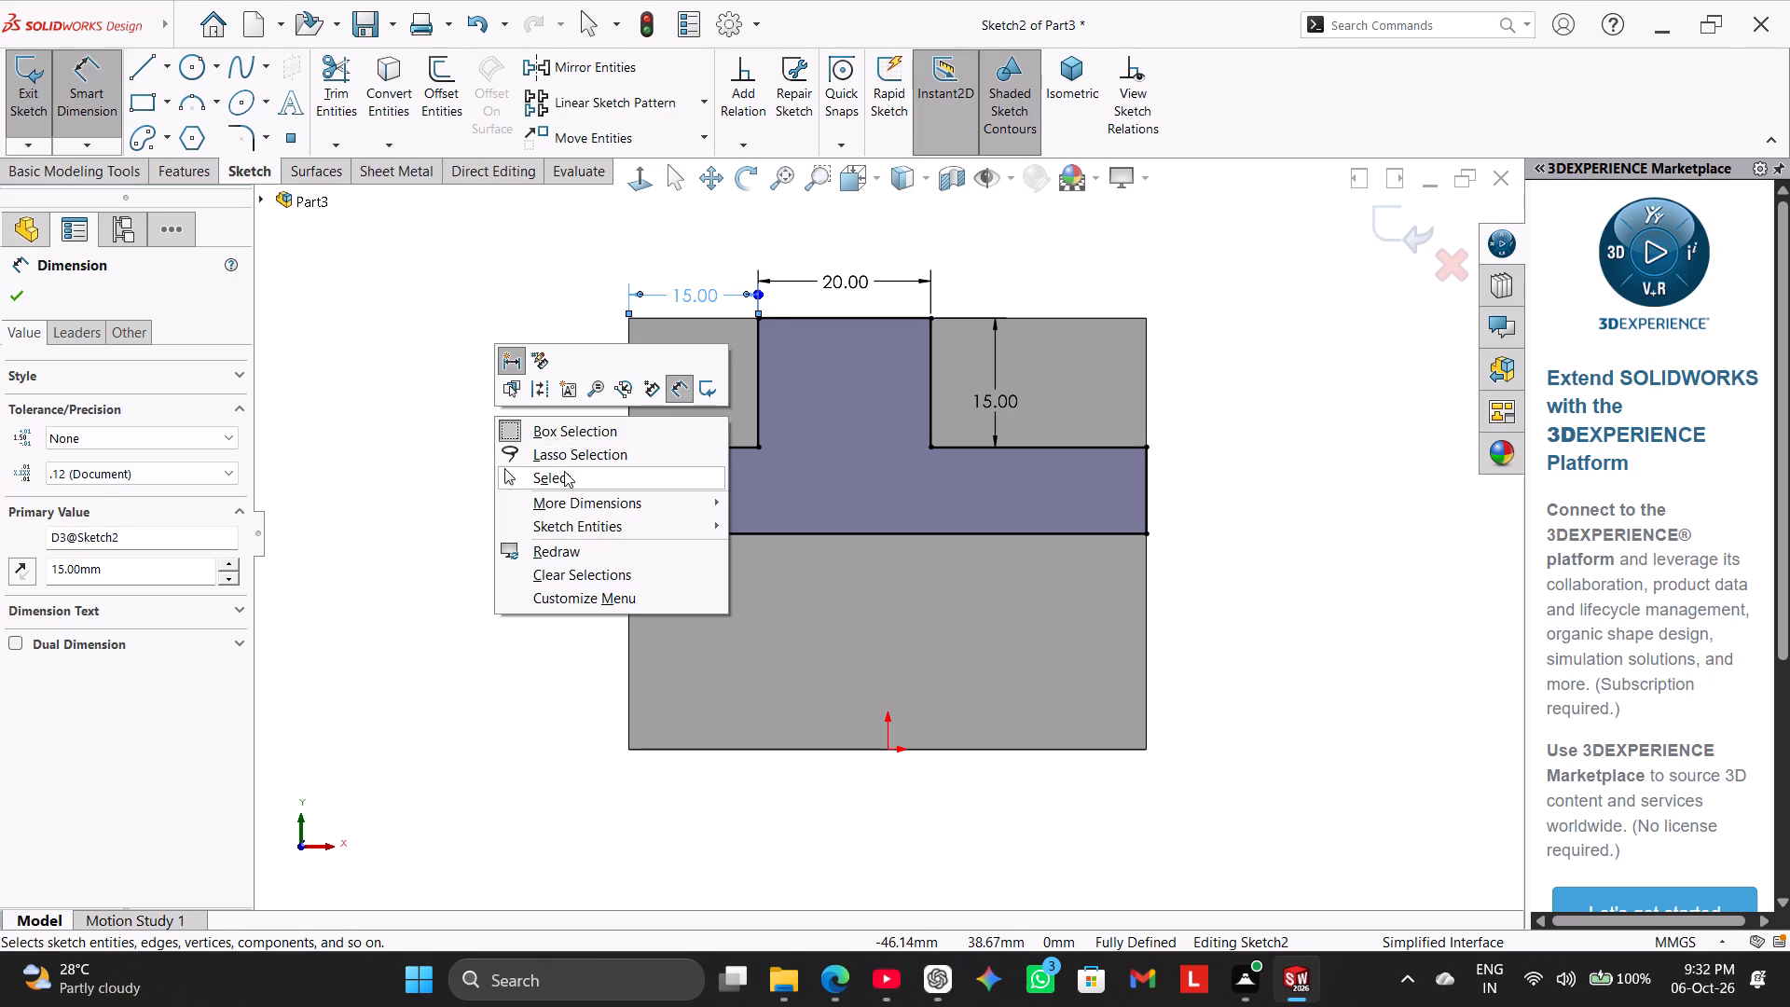
{"action": "left_click", "coordinate": [37, 90]}
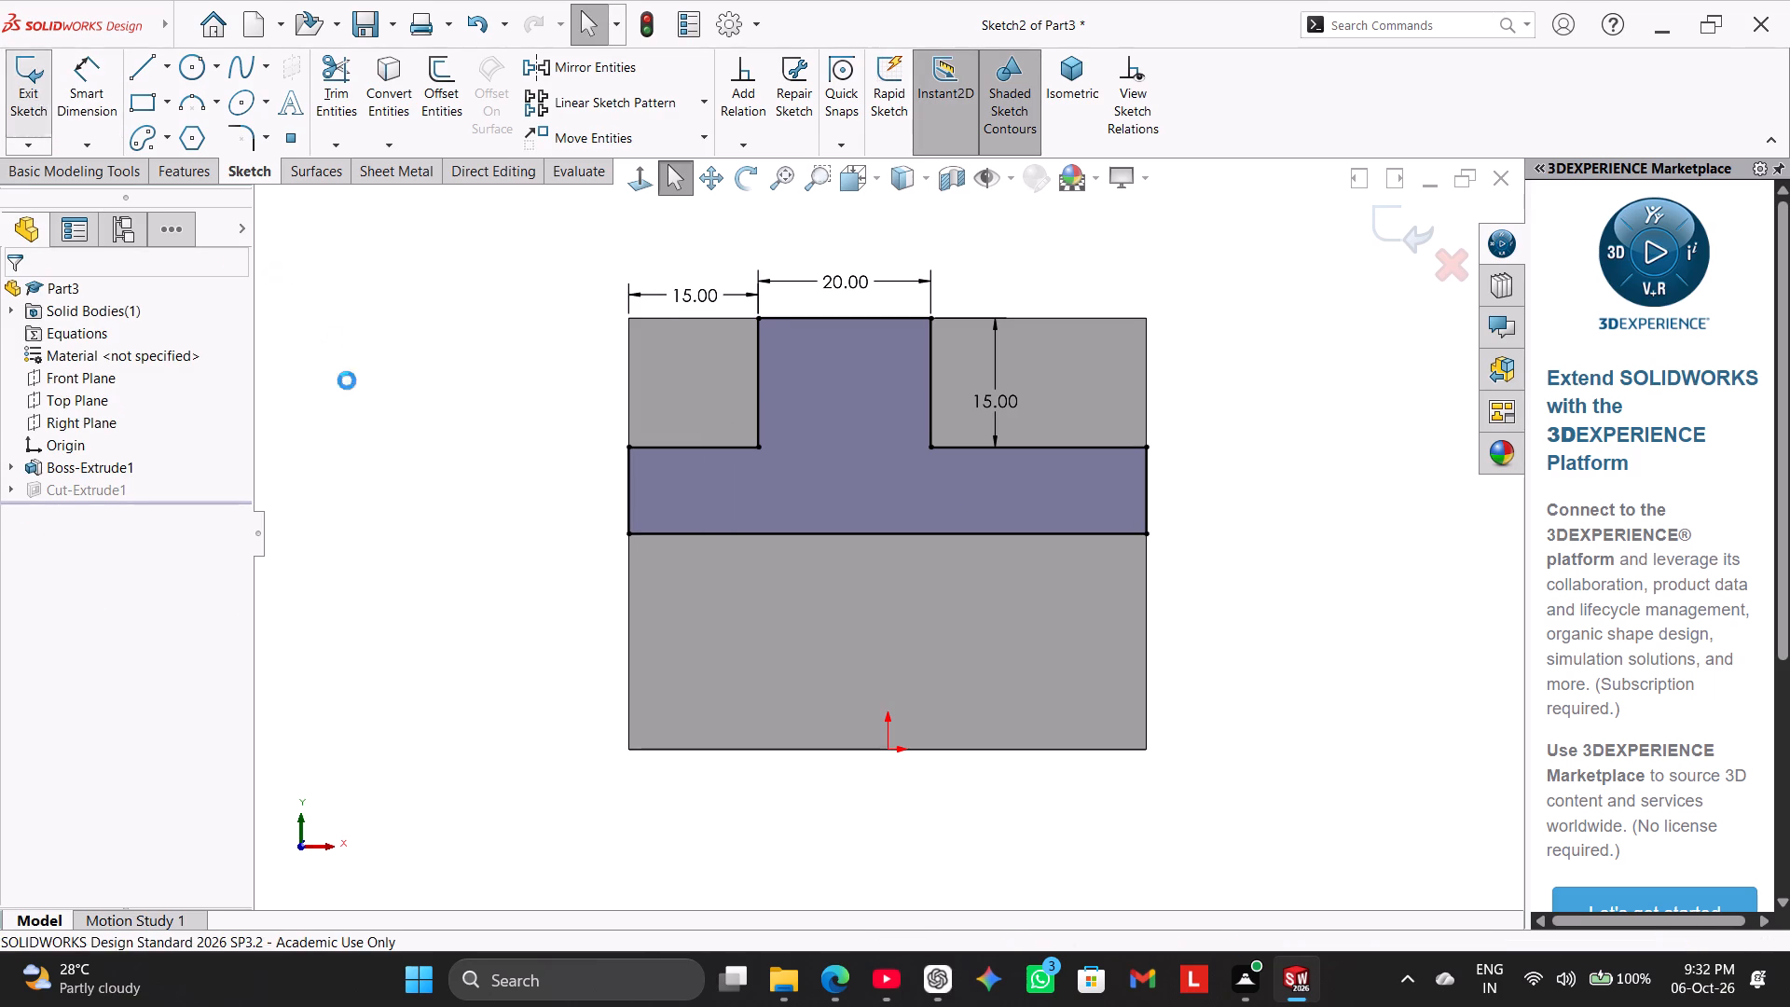
{"action": "right_click_drag", "start_coordinate": [369, 476], "coordinate": [884, 246]}
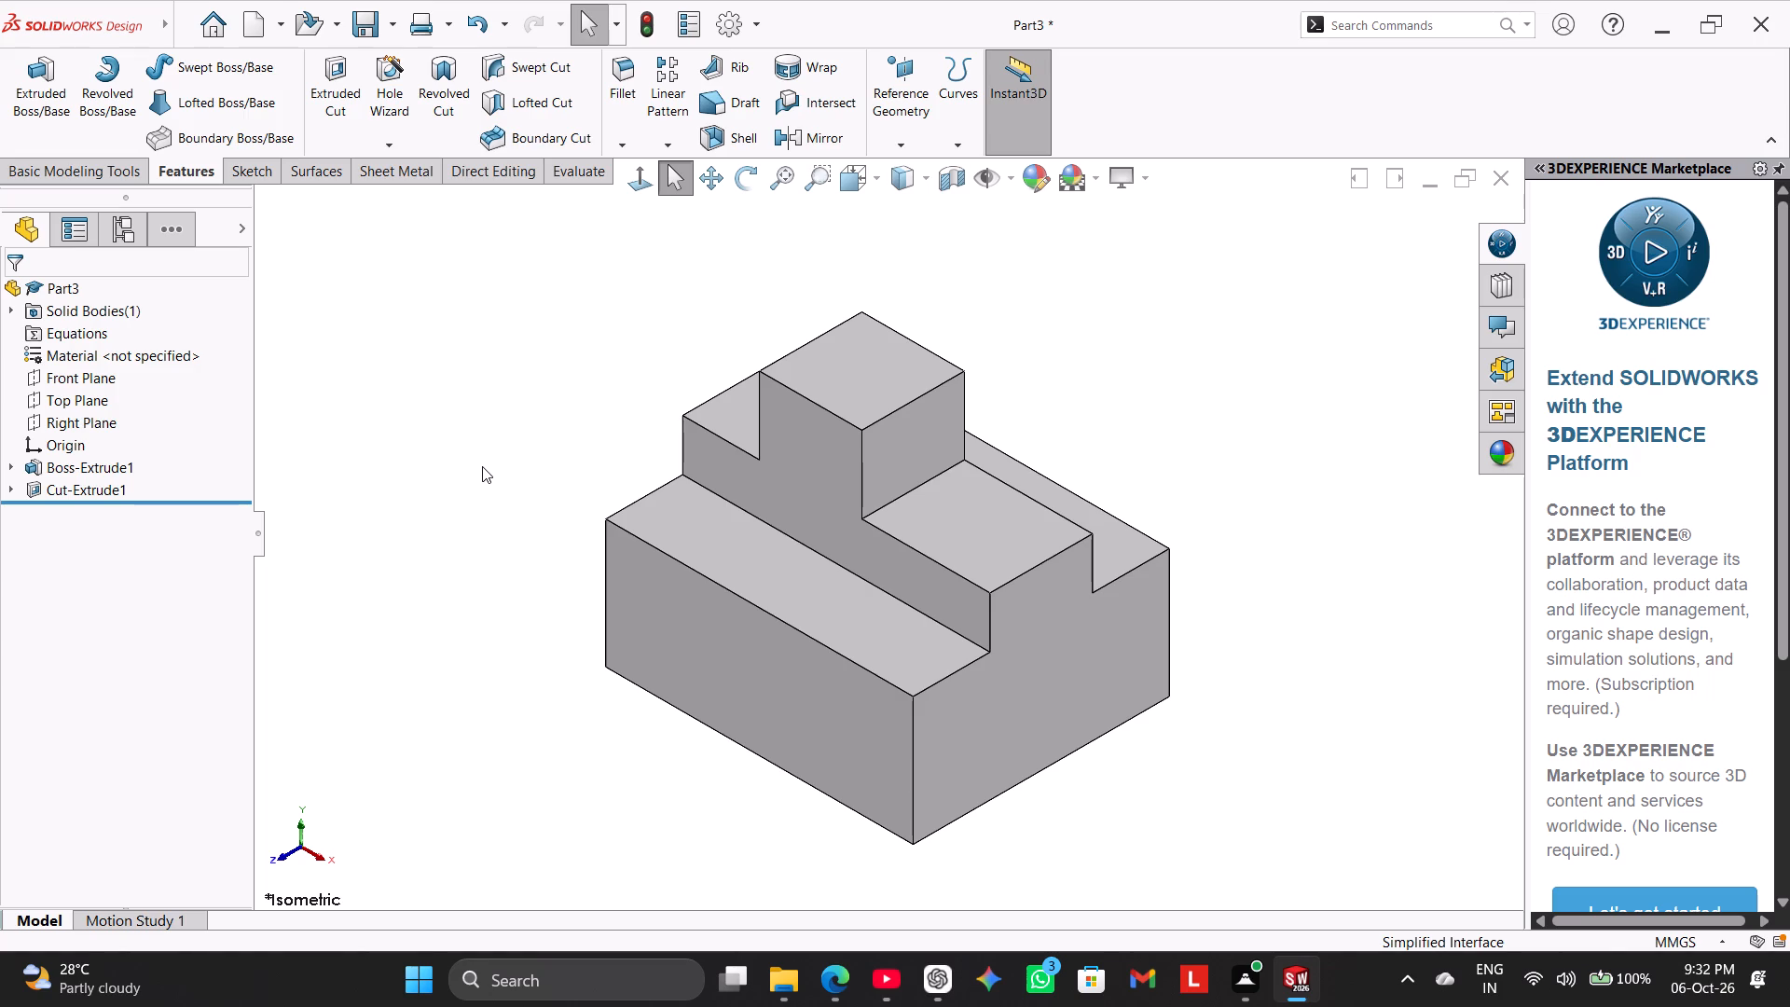
Review the feature settings of the base extrusion Boss-Extrude1.
{"action": "right_click", "coordinate": [79, 472]}
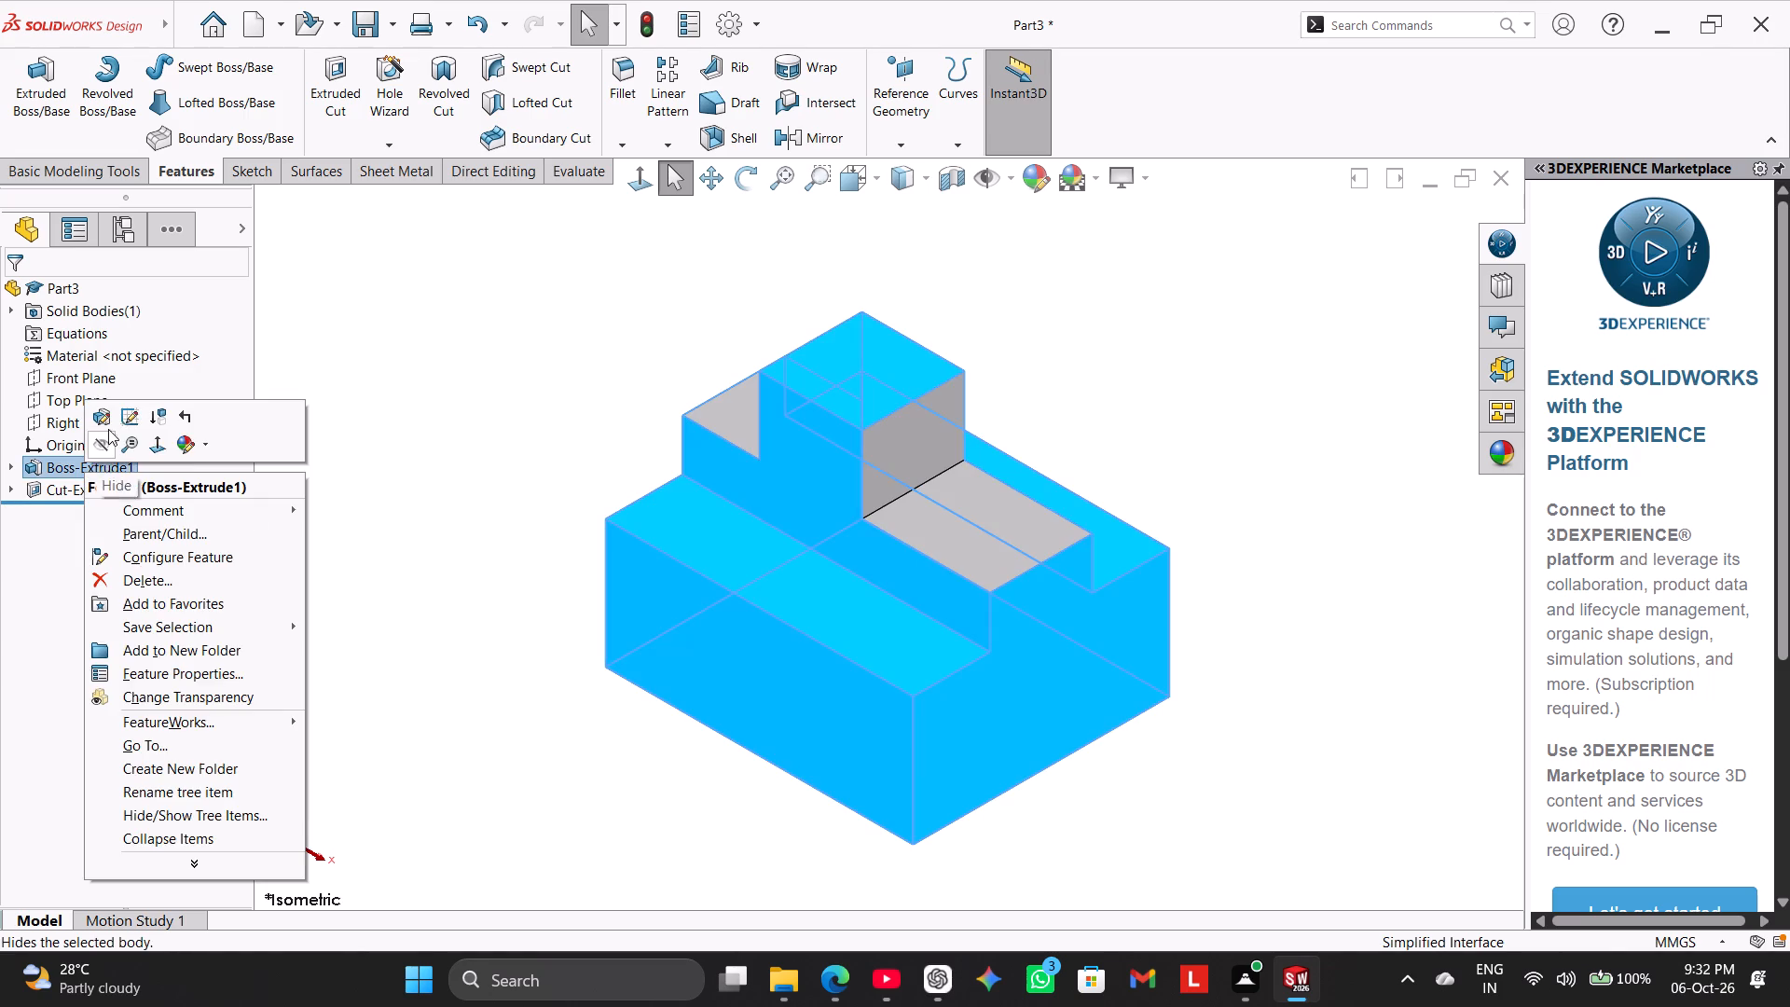
{"action": "left_click", "coordinate": [106, 421]}
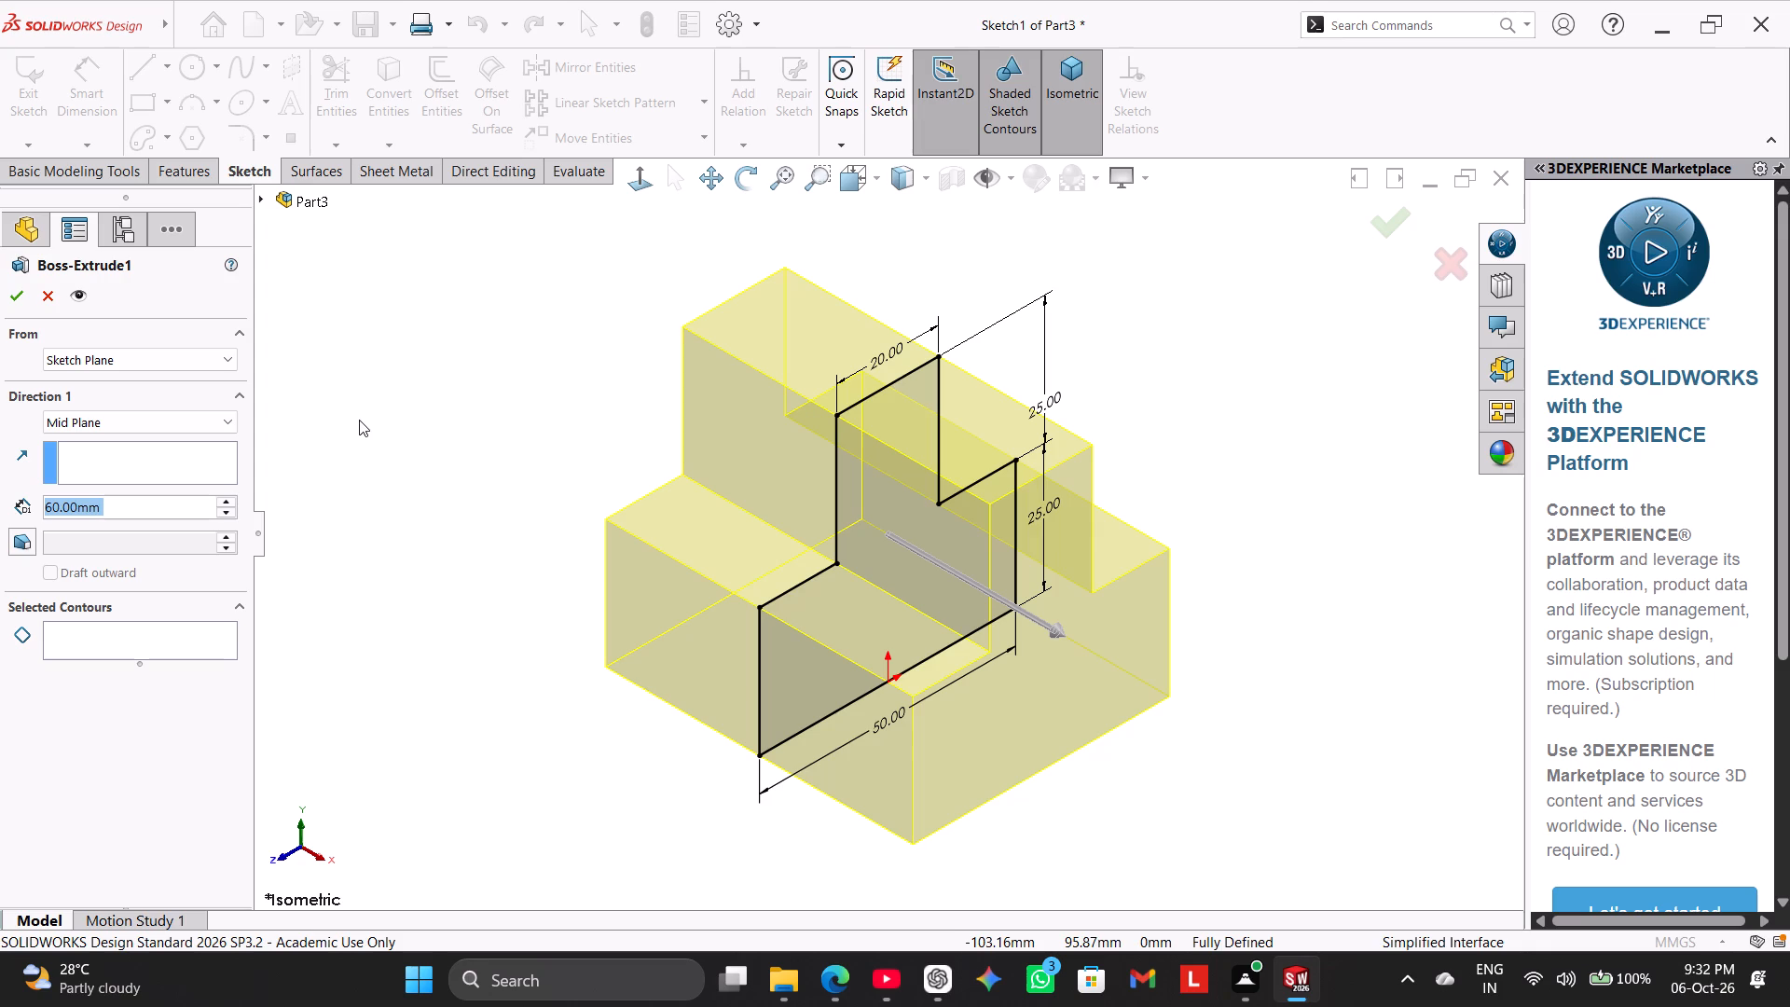
{"action": "left_click", "coordinate": [25, 299]}
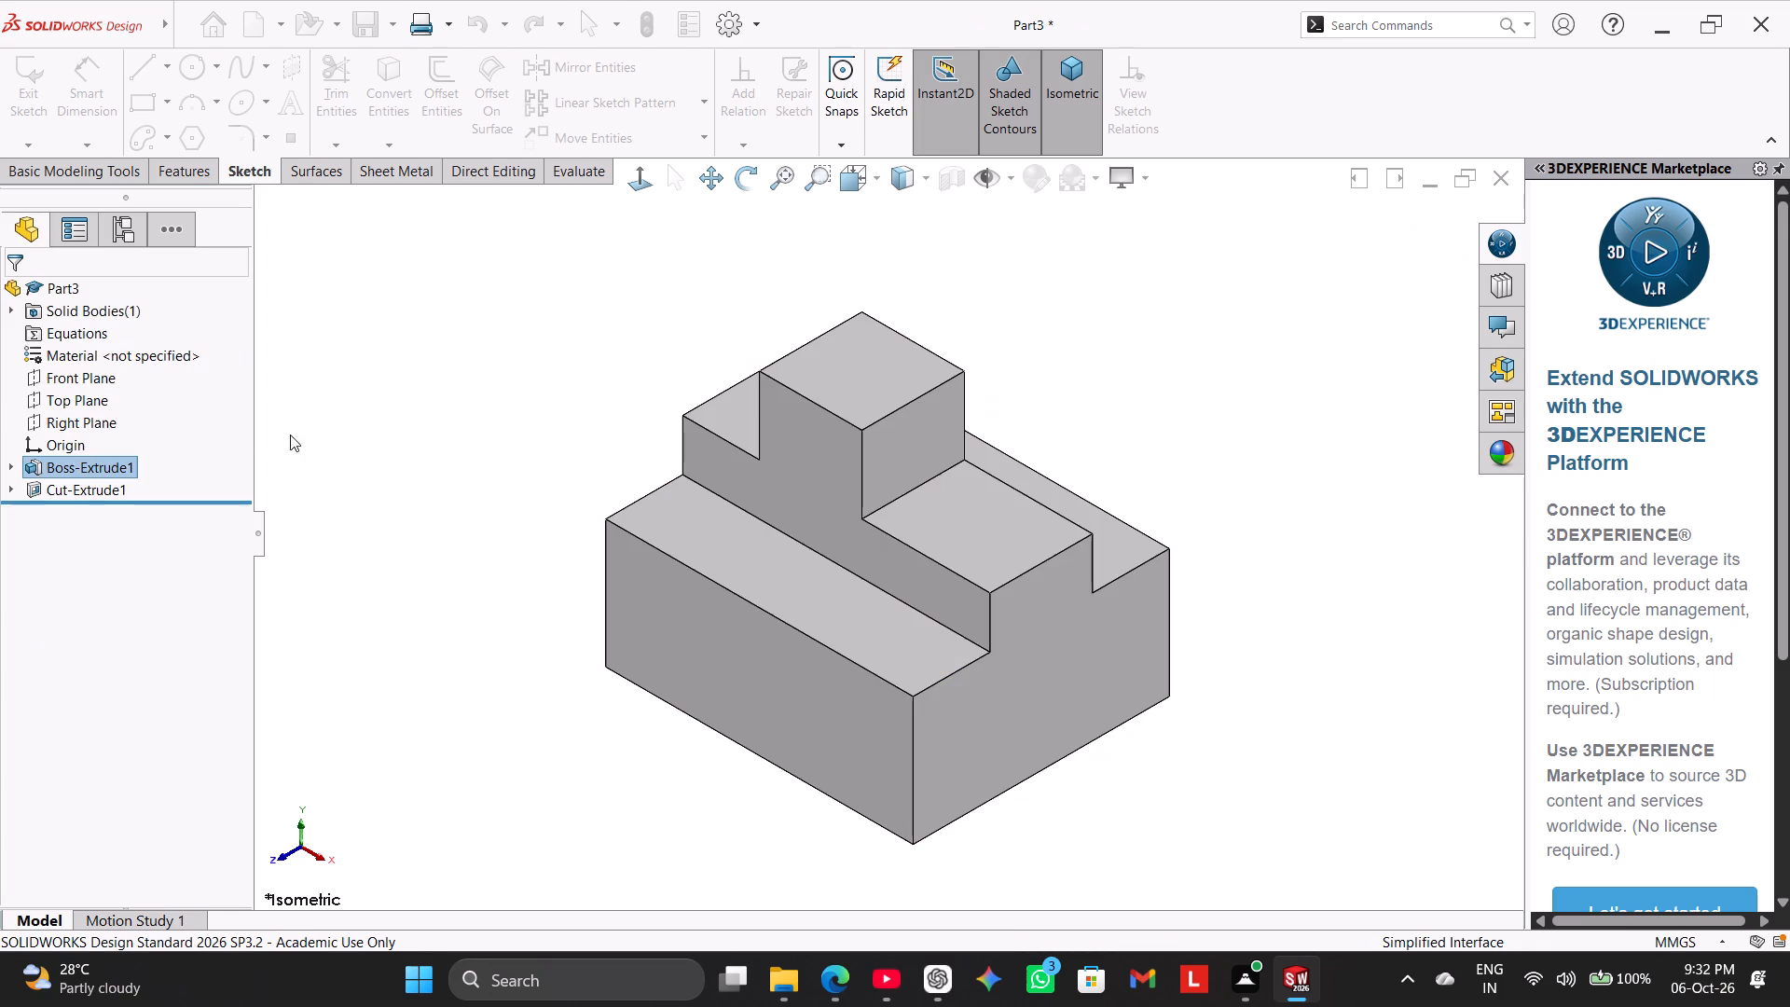
{"action": "right_click_drag", "start_coordinate": [352, 467], "coordinate": [585, 389]}
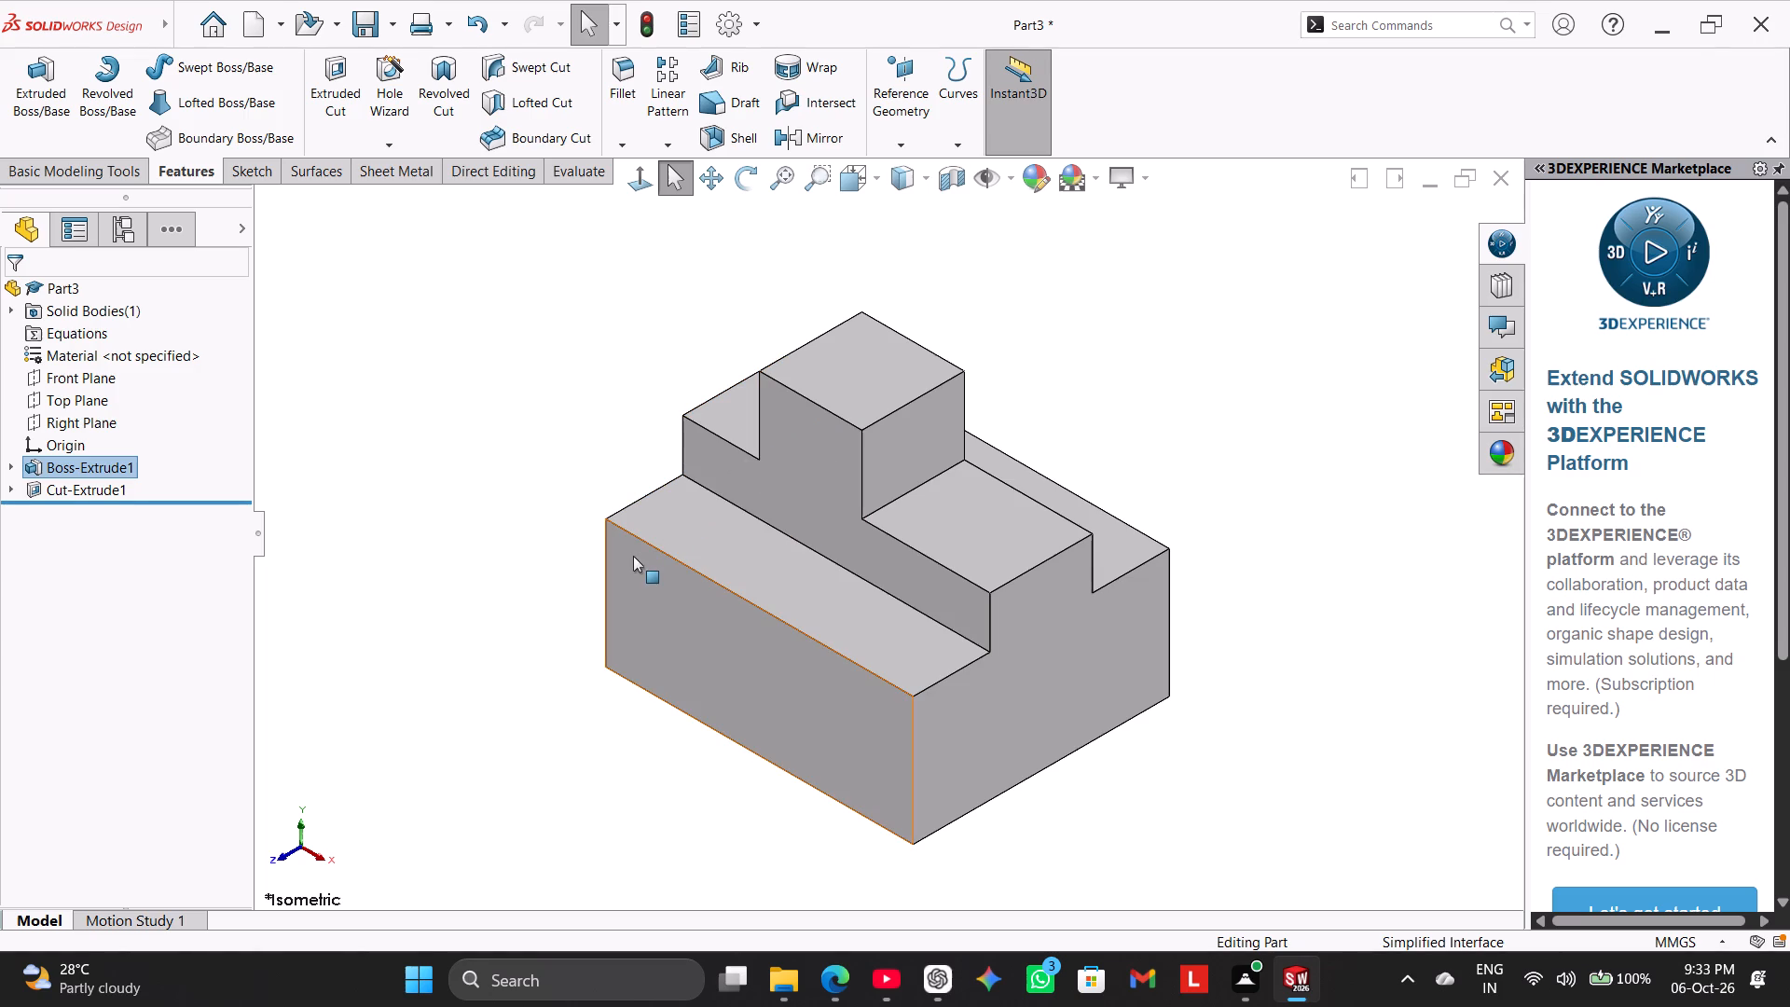
Sketch a closed dovetail trapezoid on the stepped end face, based on its bottom edge, with a wider top line about 23 mm long.
{"action": "right_click", "coordinate": [1054, 663]}
{"action": "left_click", "coordinate": [1108, 499]}
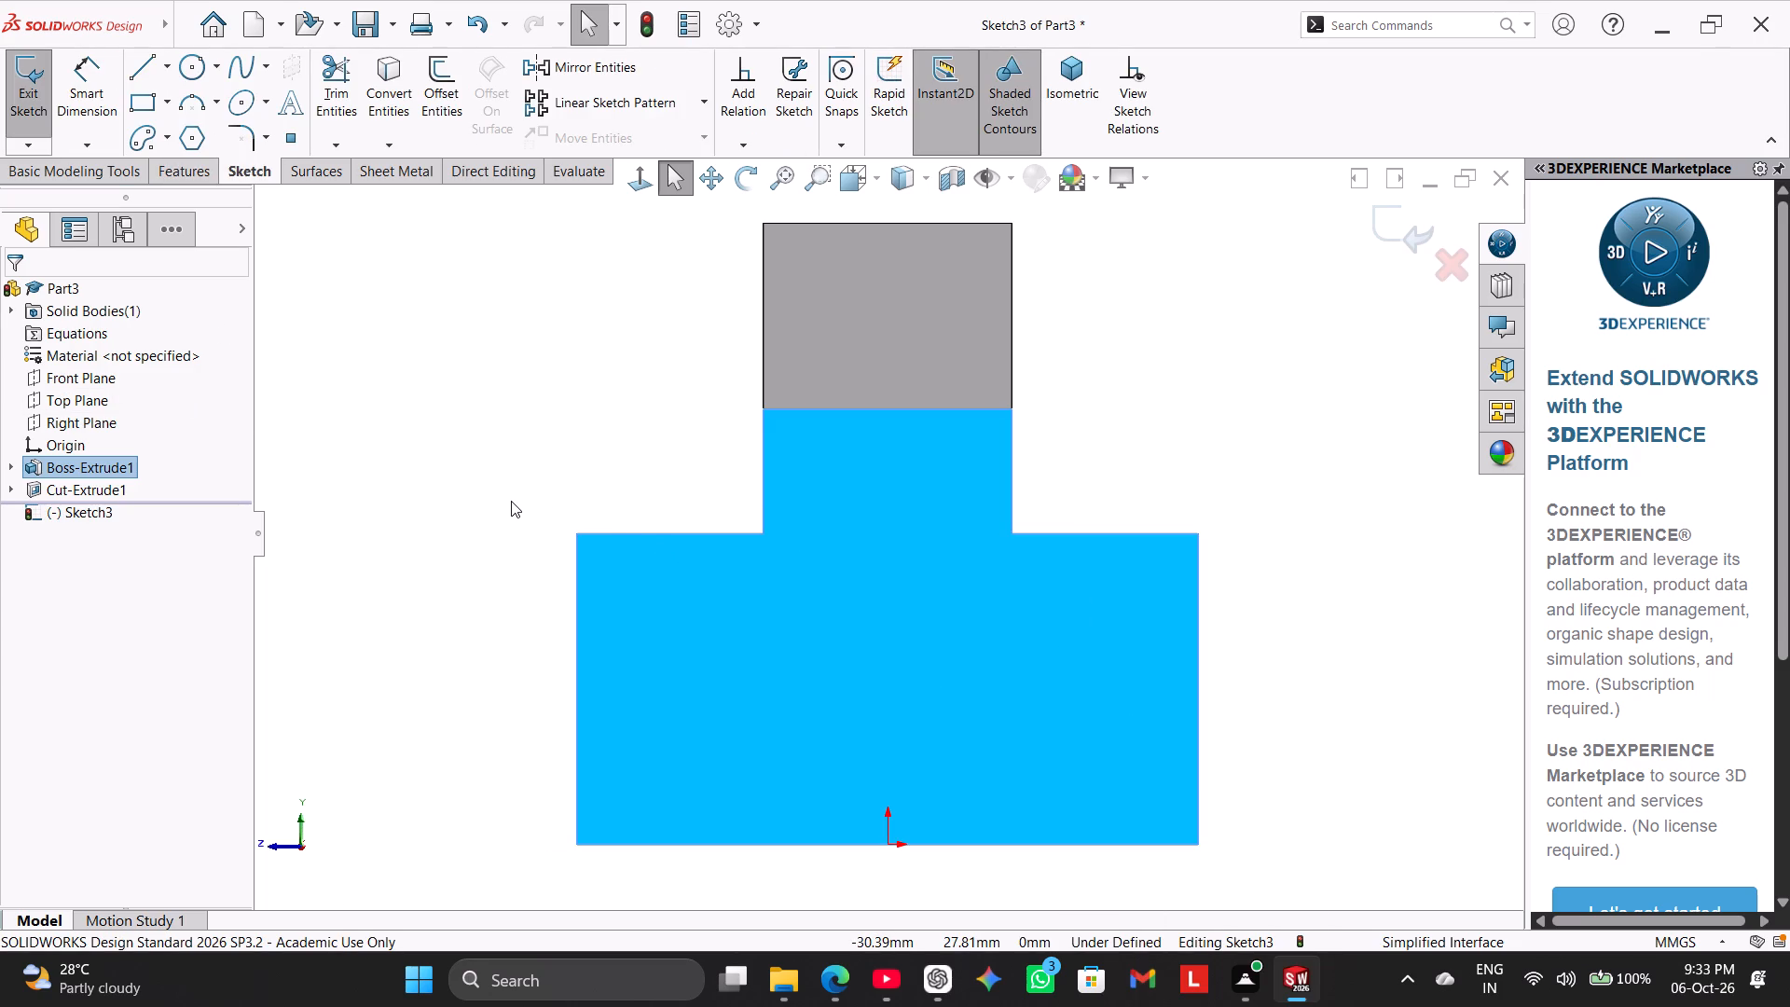
{"action": "left_click", "coordinate": [374, 283]}
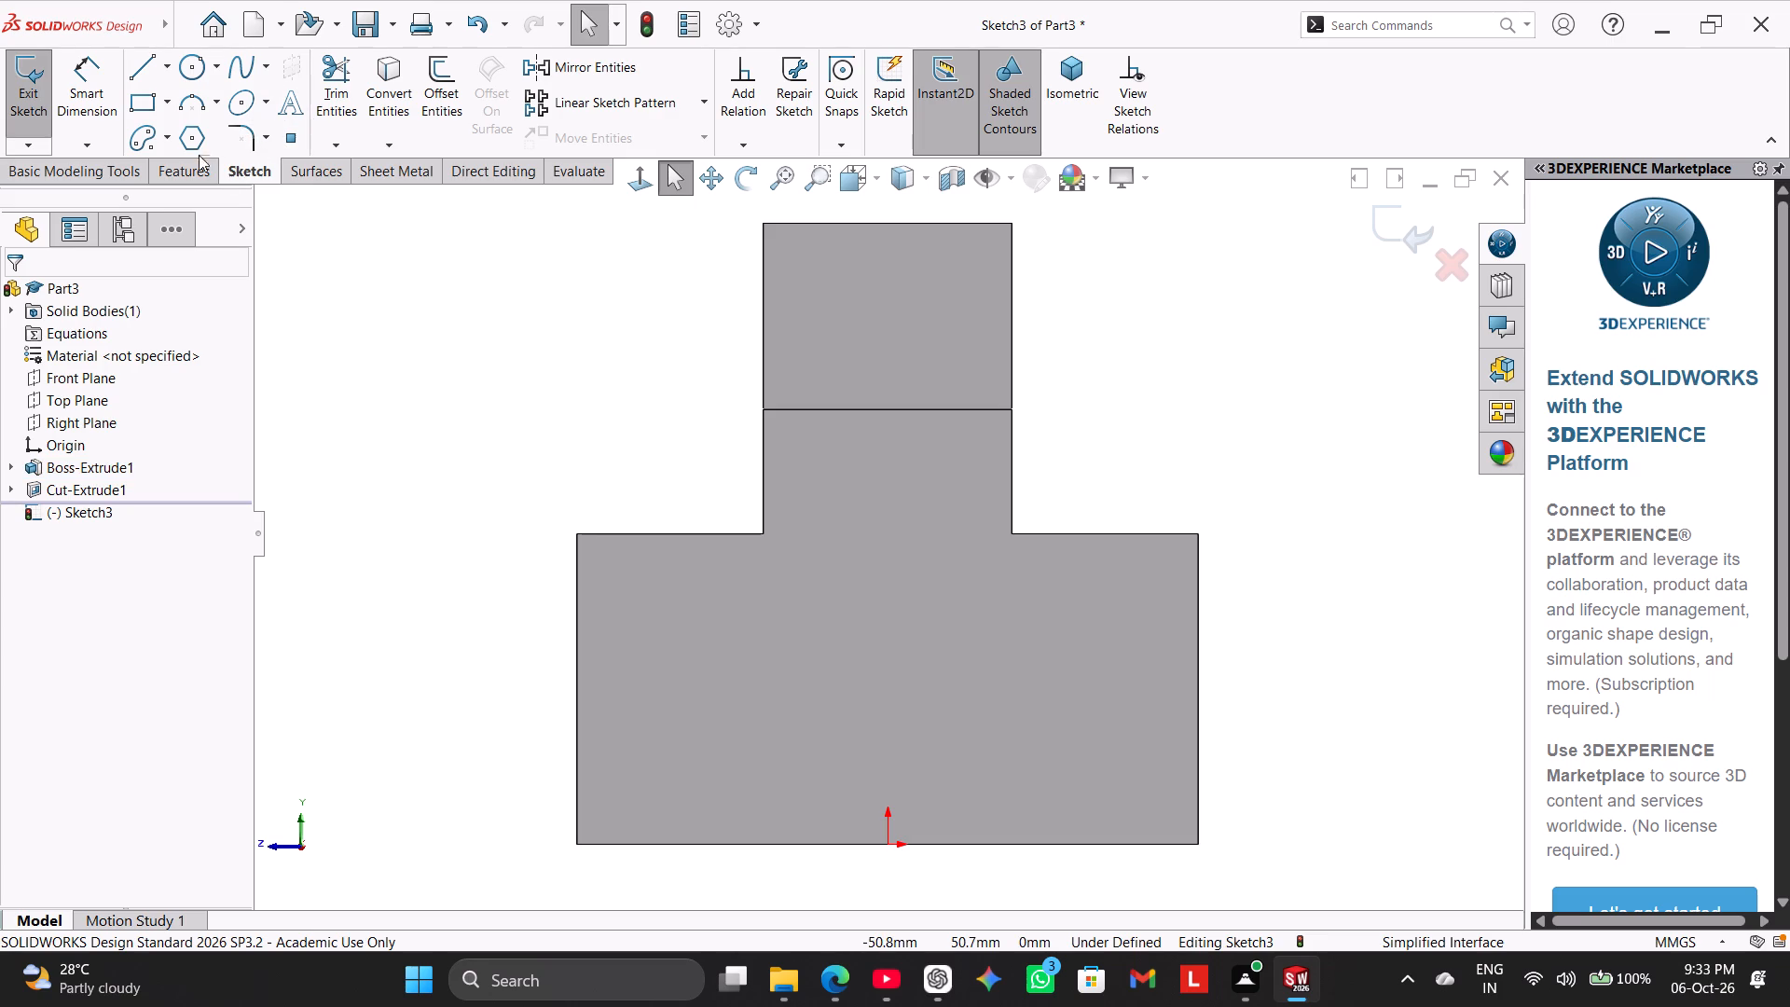
{"action": "left_click", "coordinate": [142, 72]}
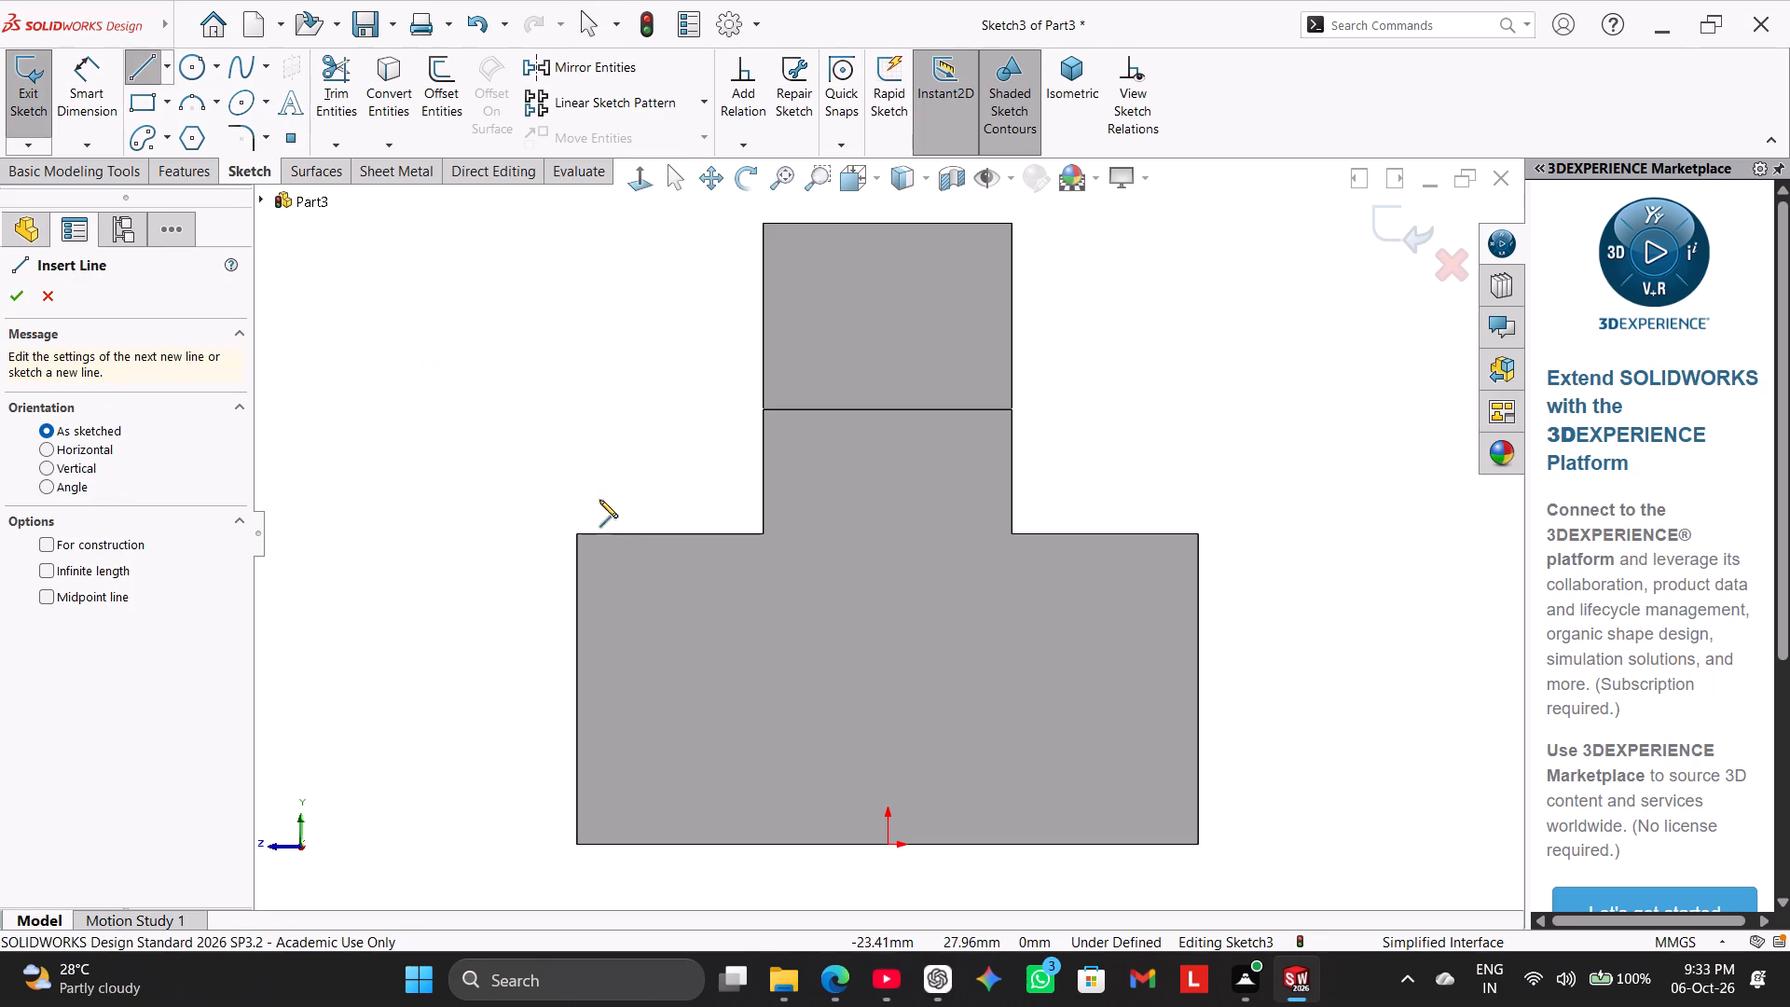
{"action": "left_click_drag", "start_coordinate": [792, 845], "coordinate": [792, 835]}
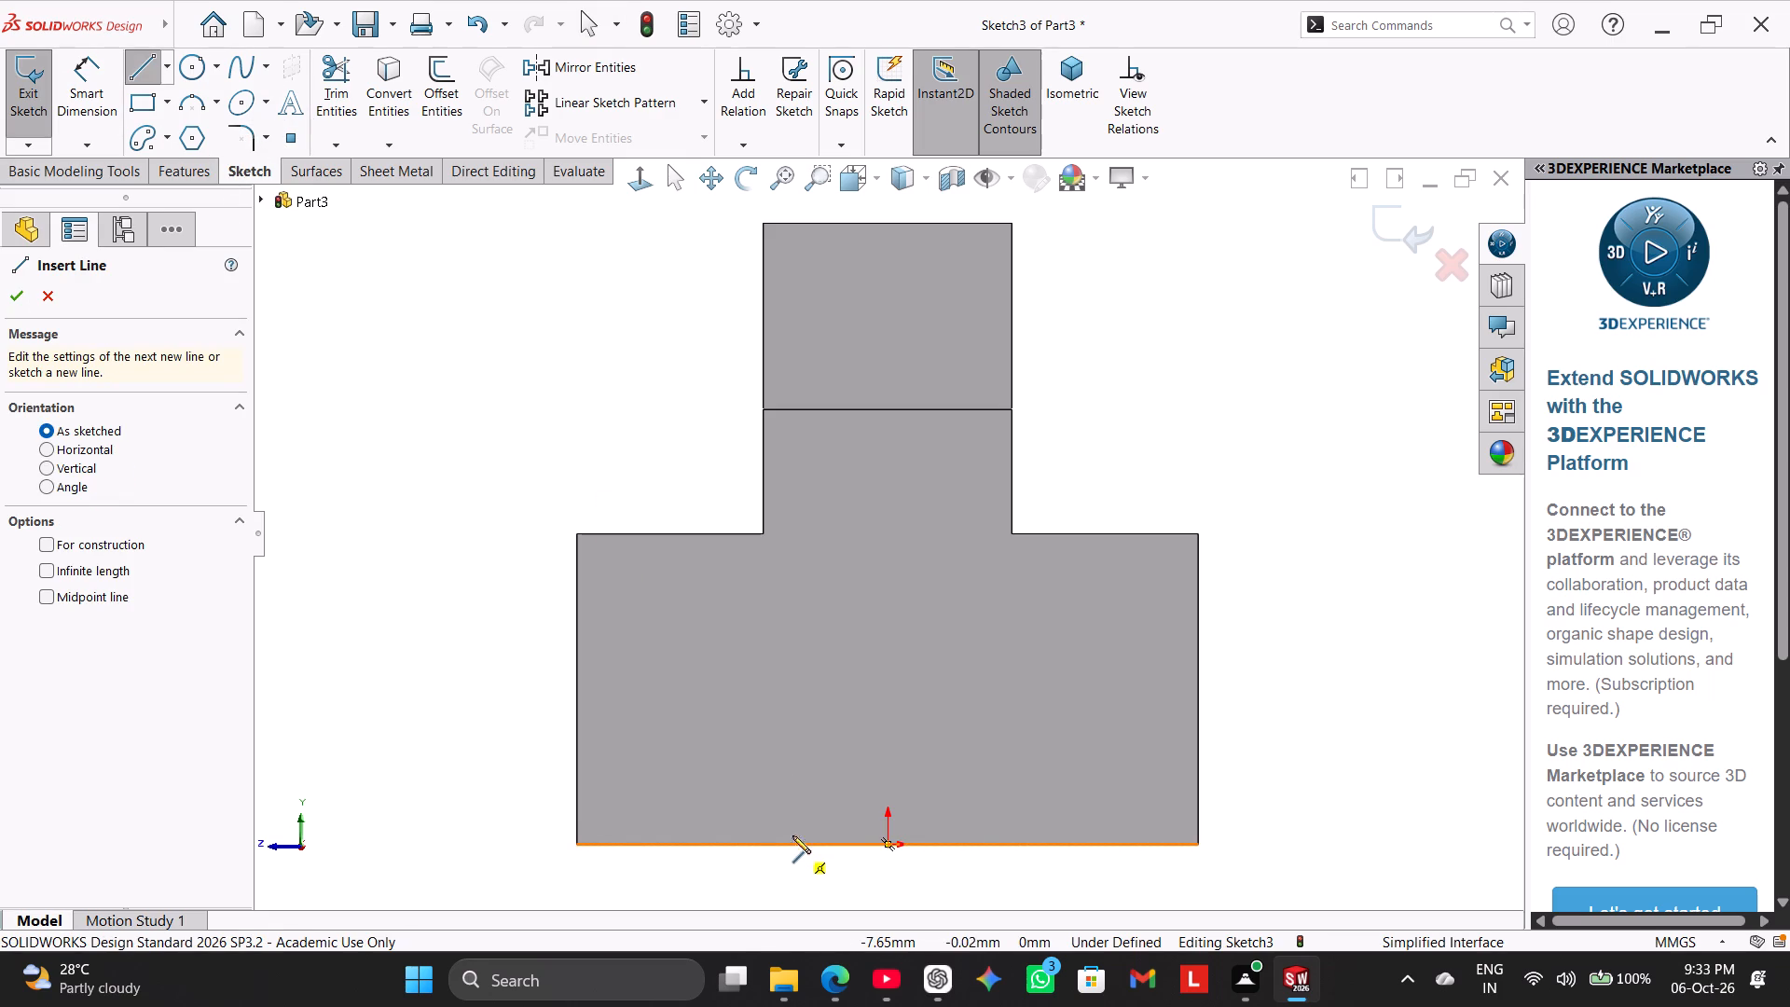
{"action": "left_click_drag", "start_coordinate": [792, 835], "coordinate": [792, 831]}
{"action": "left_click", "coordinate": [762, 767]}
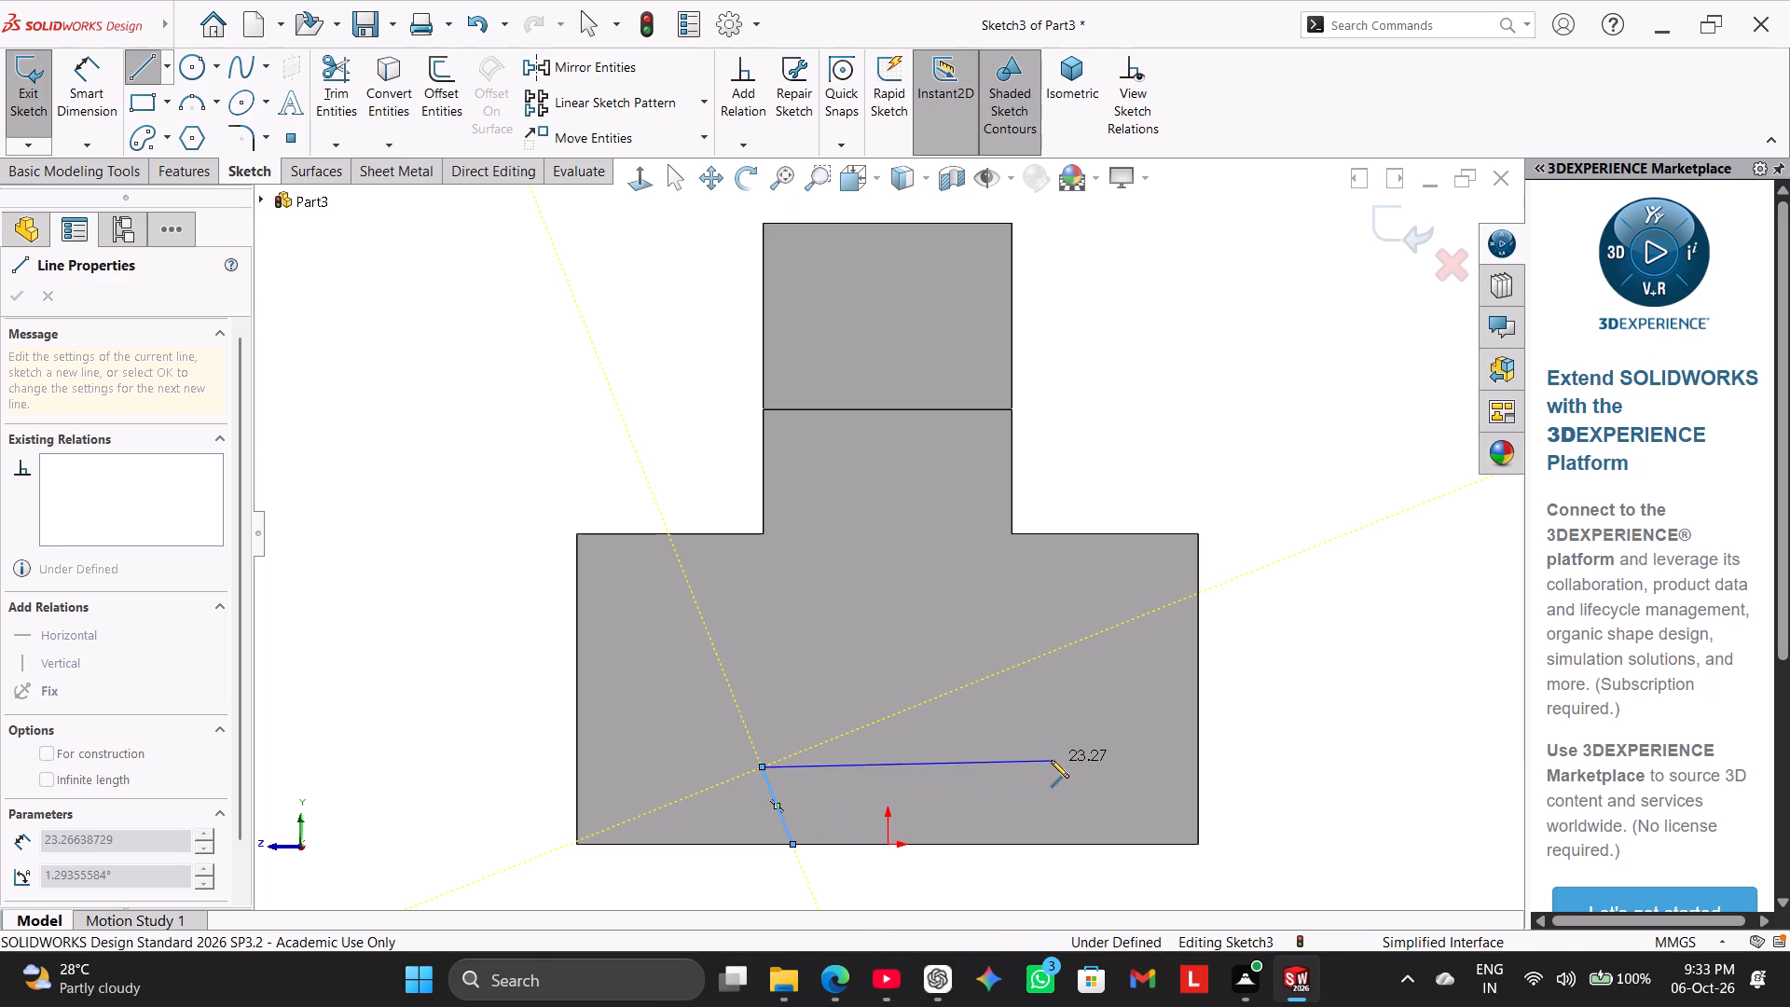
{"action": "left_click", "coordinate": [1051, 766]}
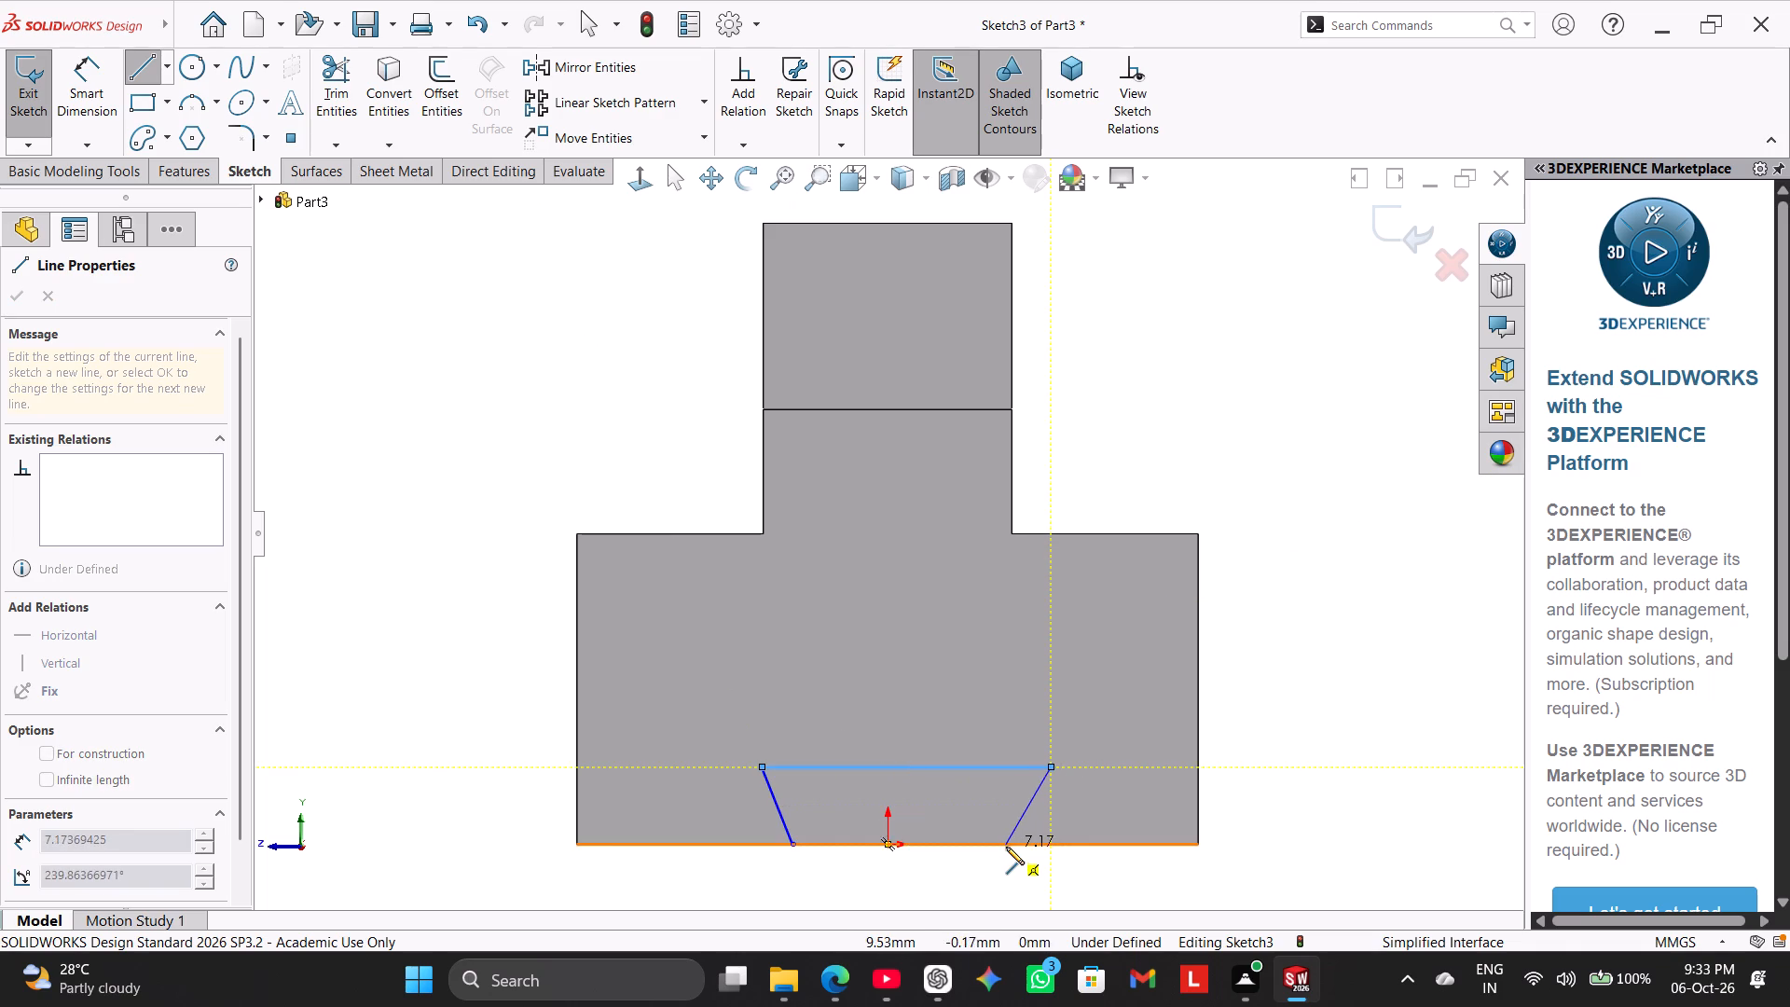
{"action": "left_click", "coordinate": [1006, 847]}
{"action": "left_click", "coordinate": [791, 845]}
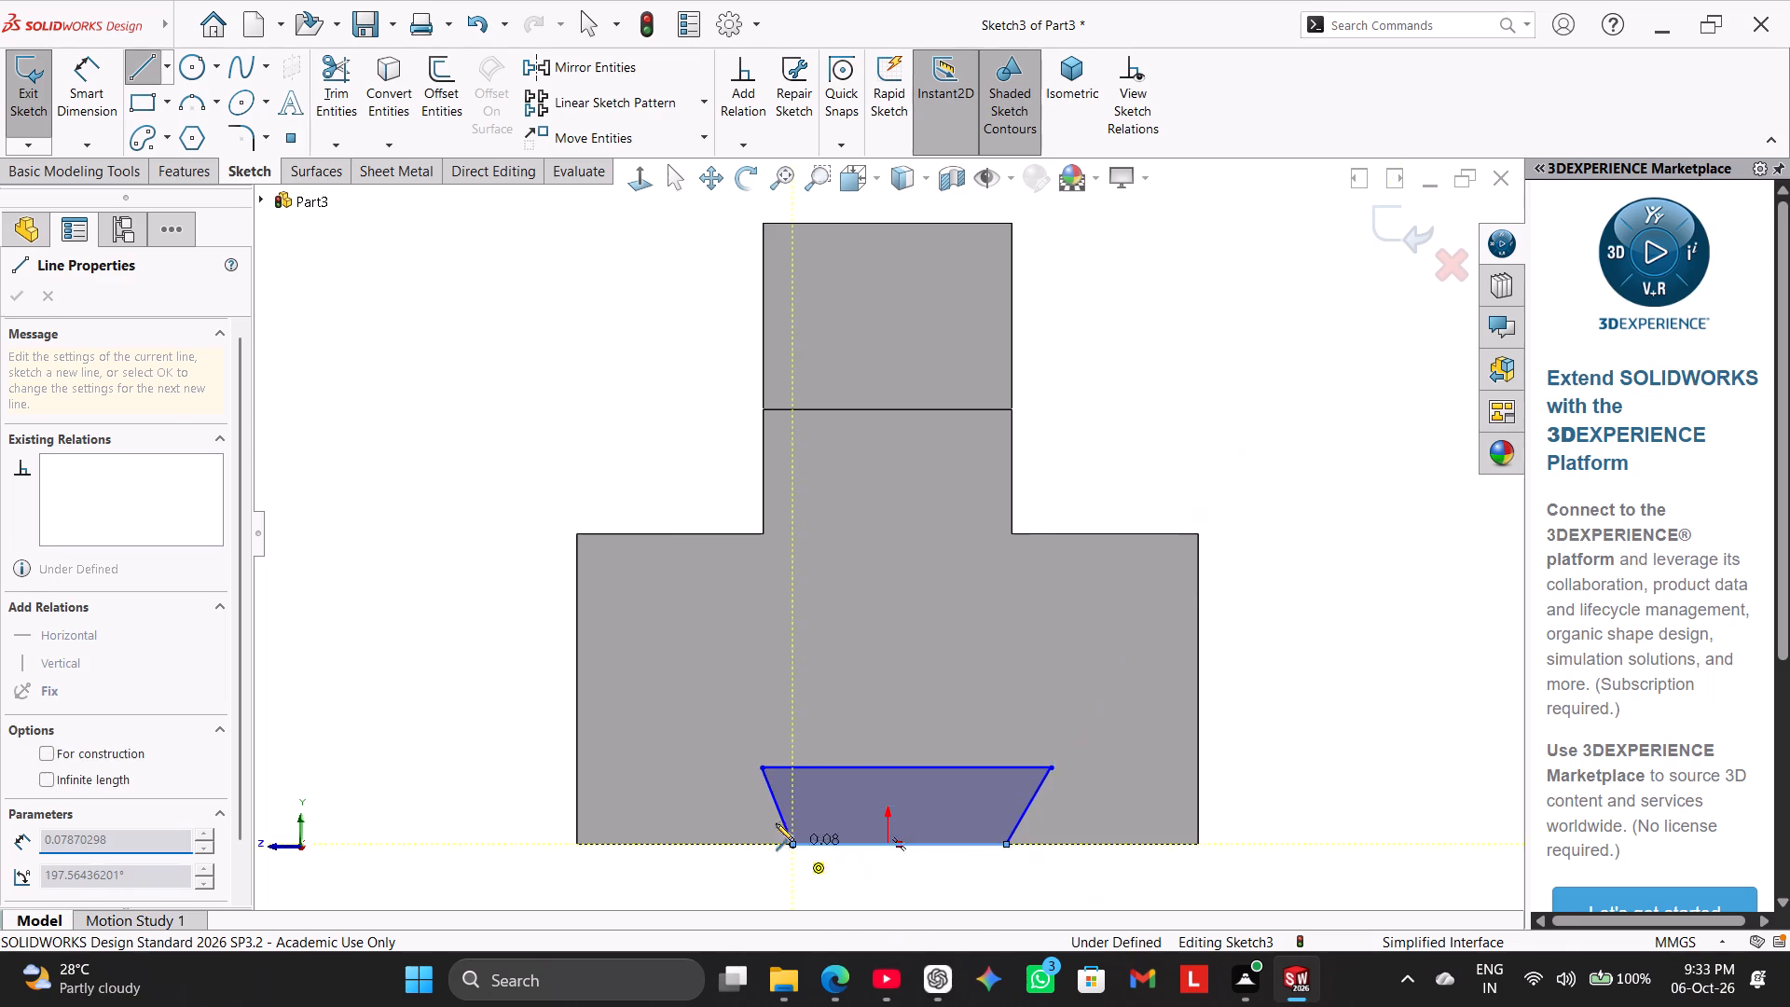
{"action": "right_click", "coordinate": [512, 670]}
{"action": "left_click", "coordinate": [534, 684]}
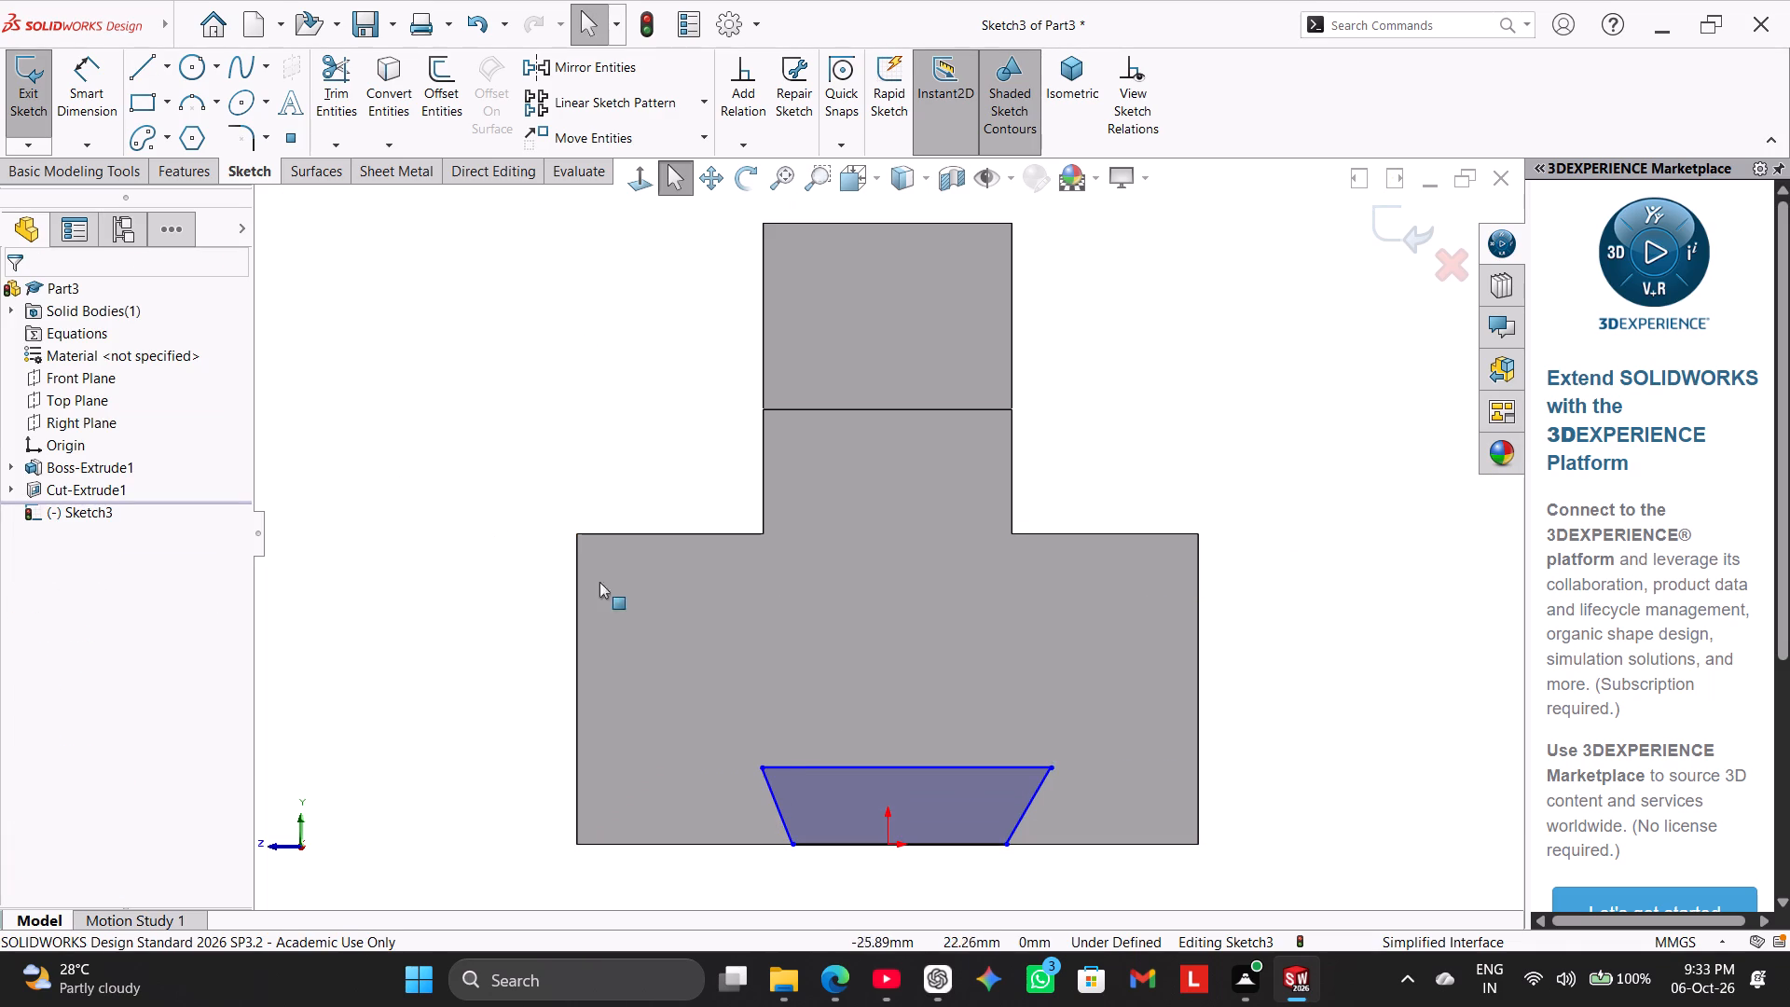
Add a vertical relation between the midpoint of the trapezoid's top line and the origin.
{"action": "left_click", "coordinate": [888, 841], "text": "ctrl"}
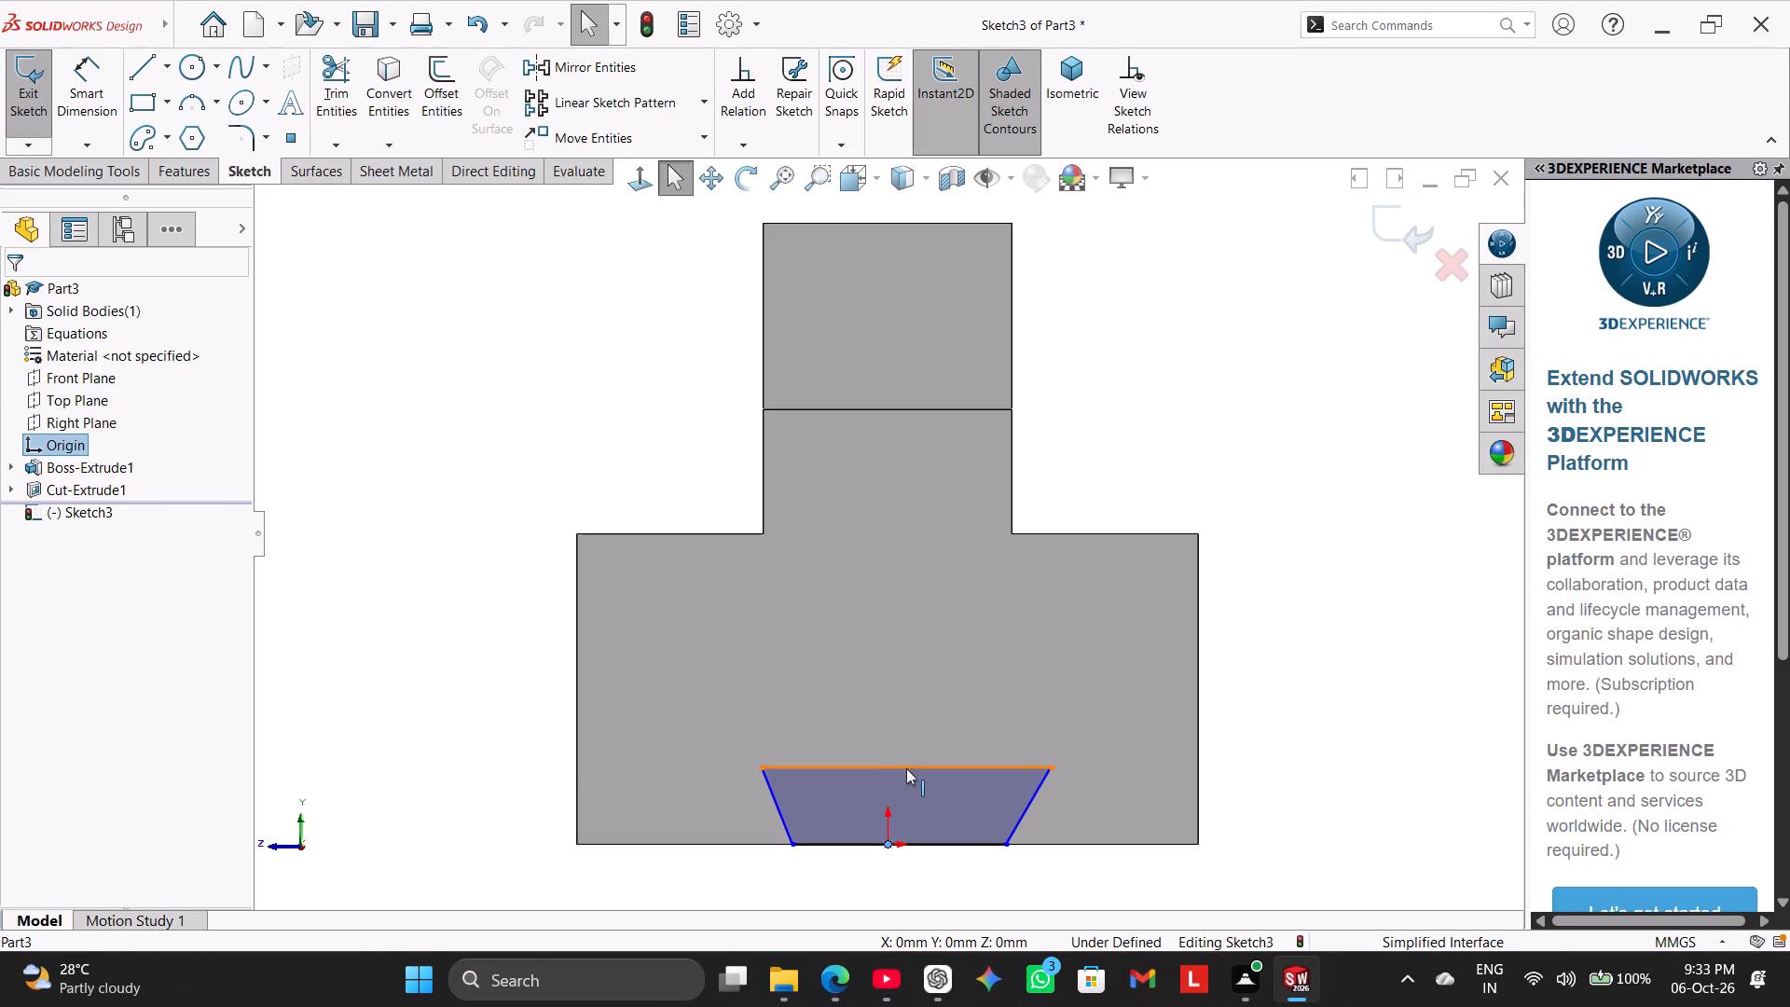
{"action": "left_click", "coordinate": [904, 766], "text": "ctrl"}
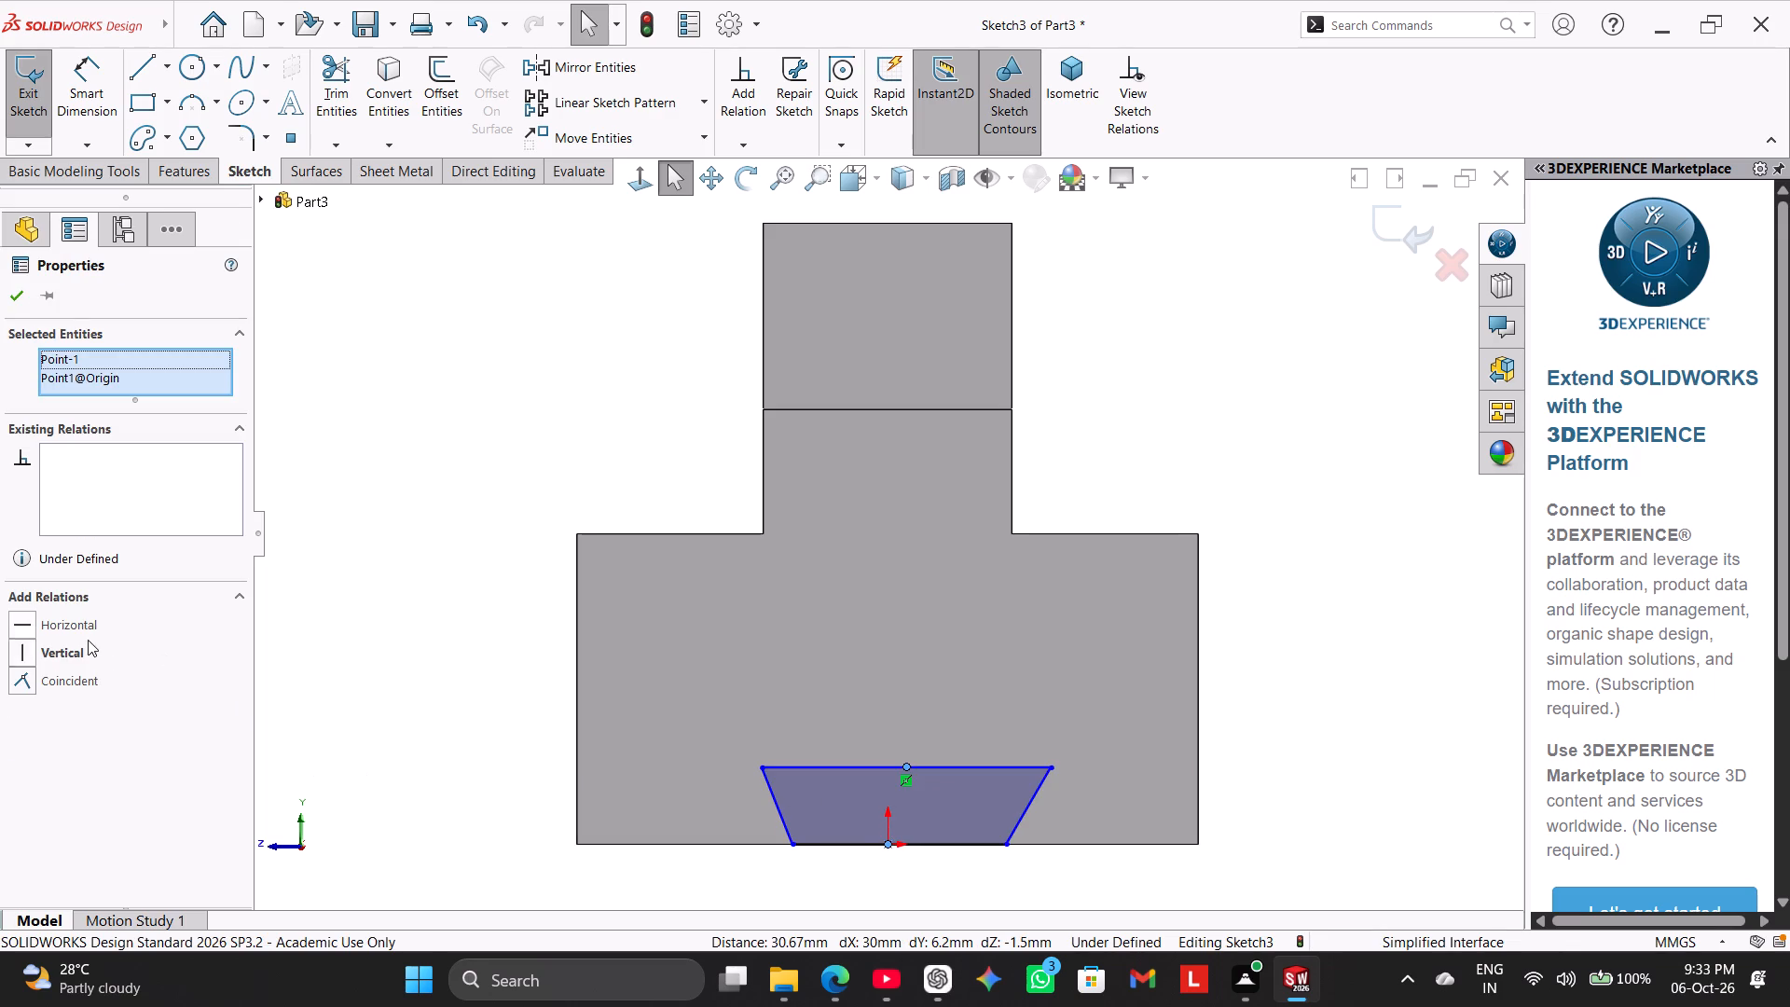
{"action": "left_click", "coordinate": [70, 647]}
{"action": "left_click", "coordinate": [464, 569]}
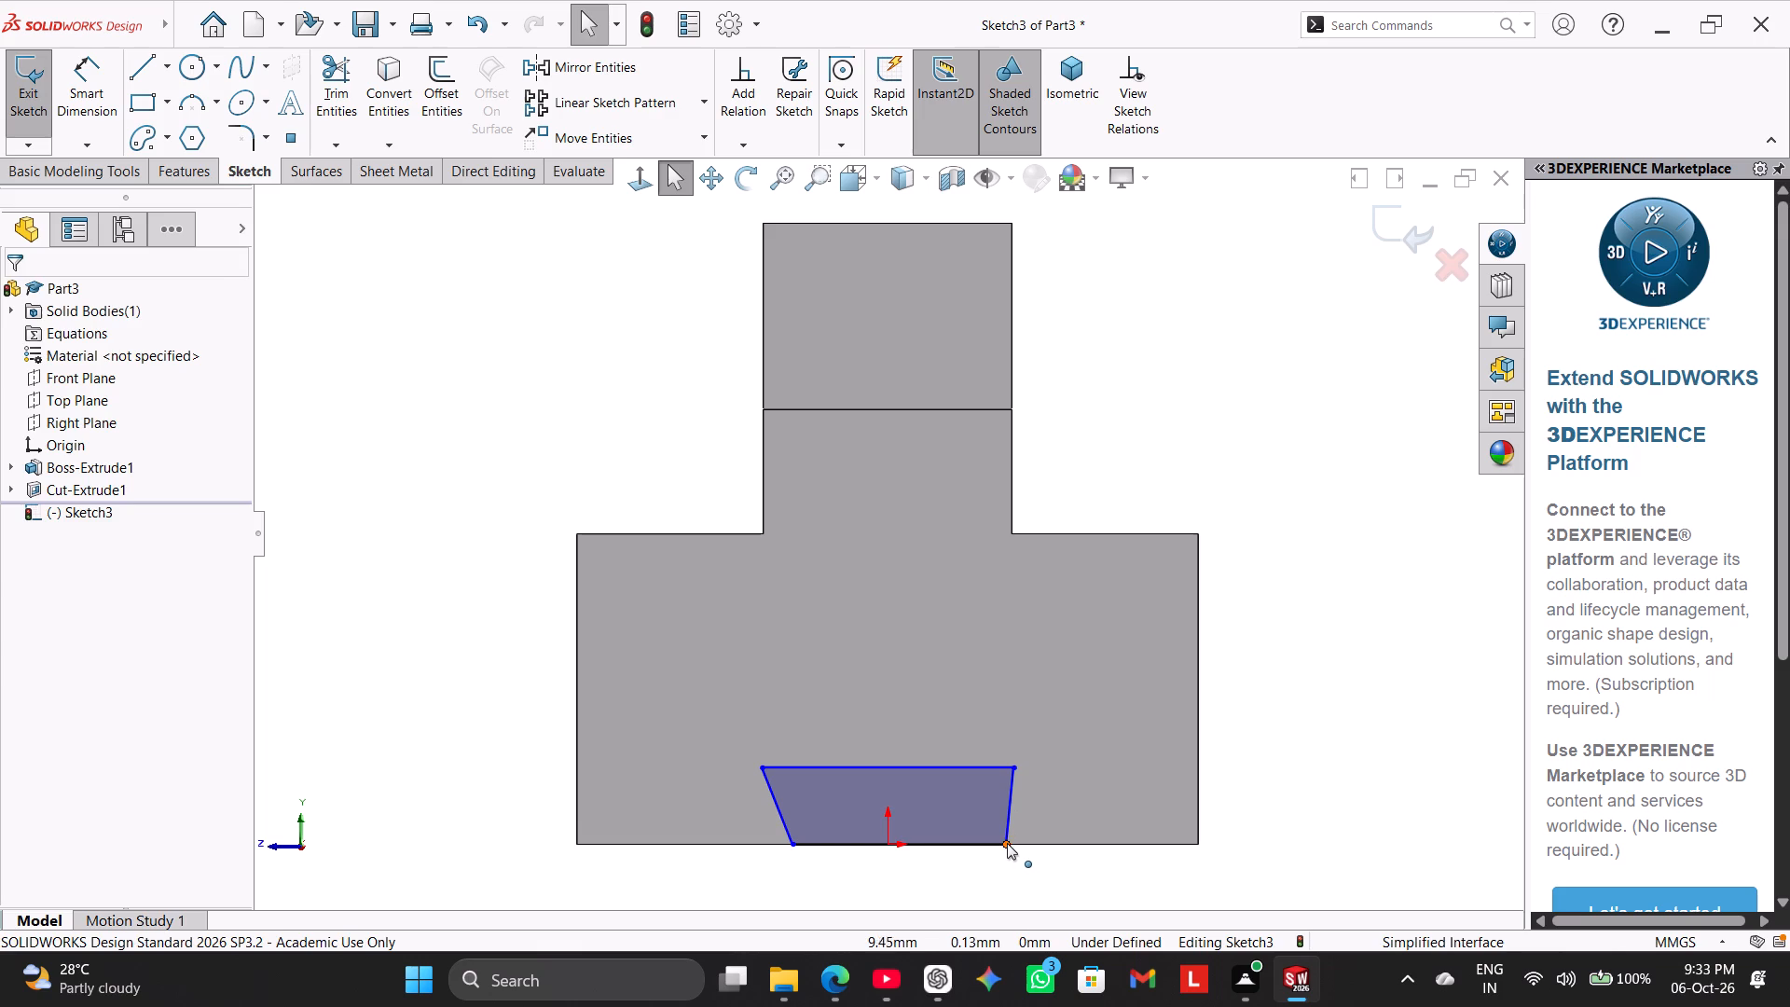
Move the trapezoid's lower-right corner inward along the bottom edge to about 7.35 mm from the origin.
{"action": "left_click_drag", "start_coordinate": [1009, 843], "coordinate": [979, 839]}
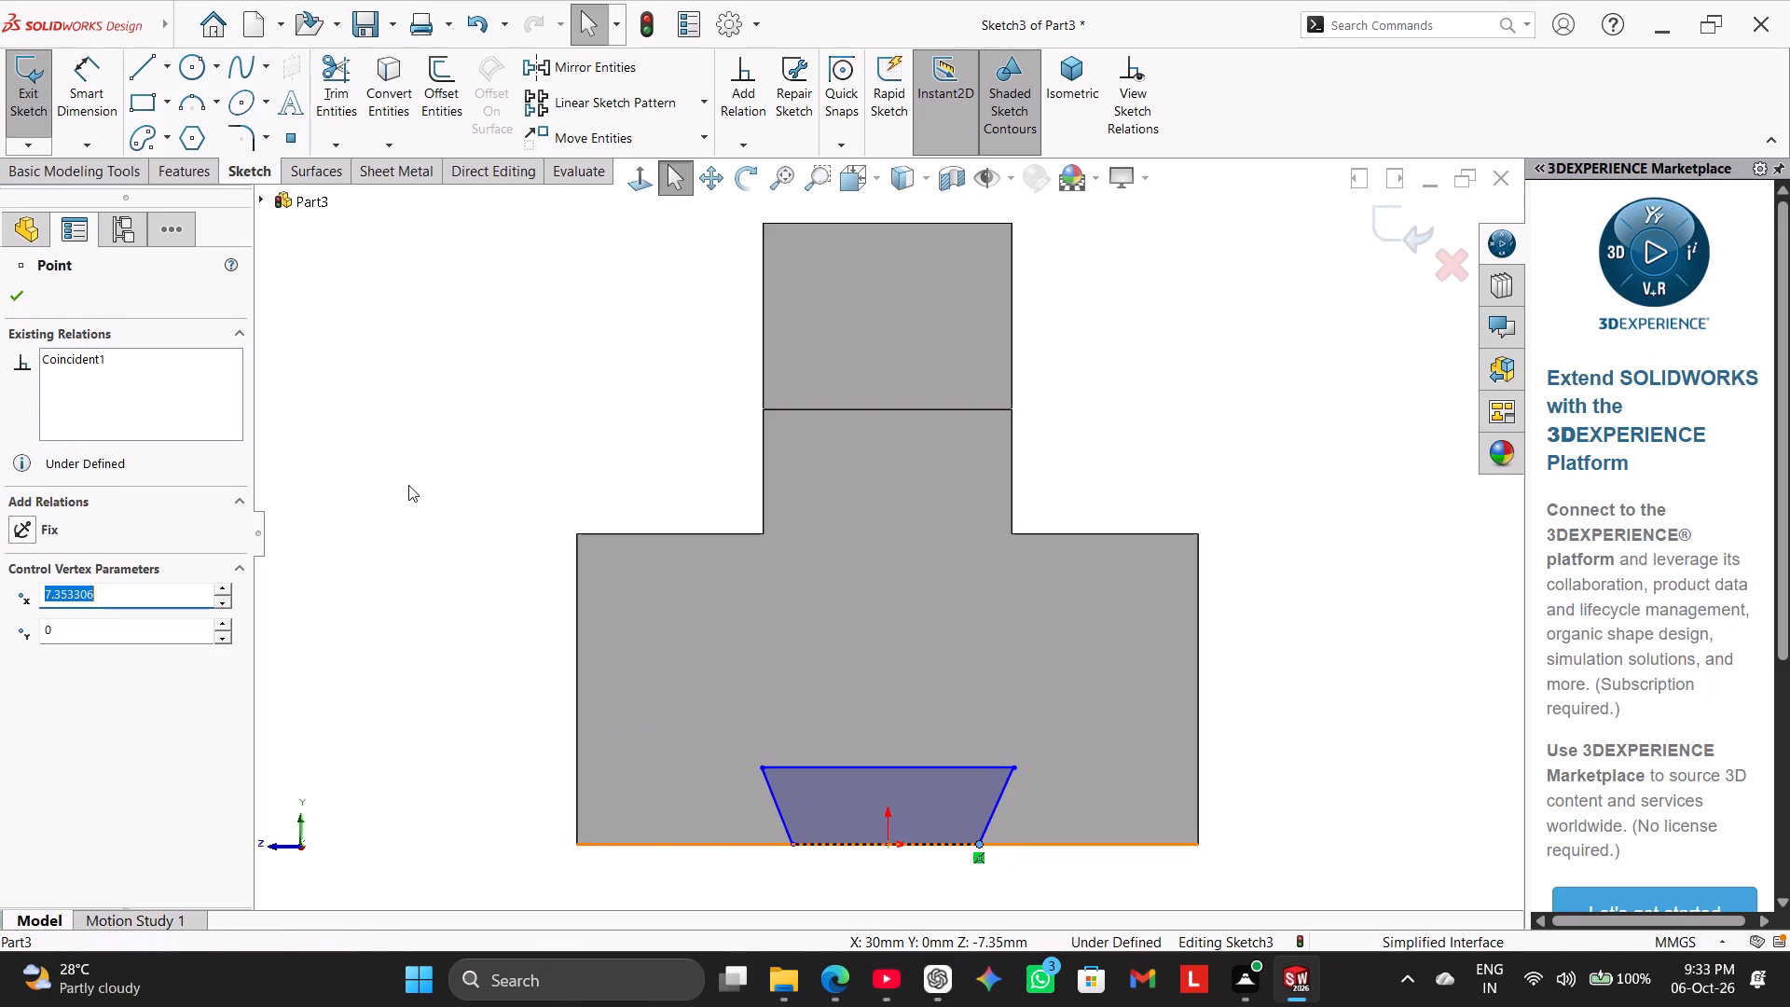
Dimension the dovetail trapezoid's top line to 30 mm.
{"action": "left_click", "coordinate": [408, 485]}
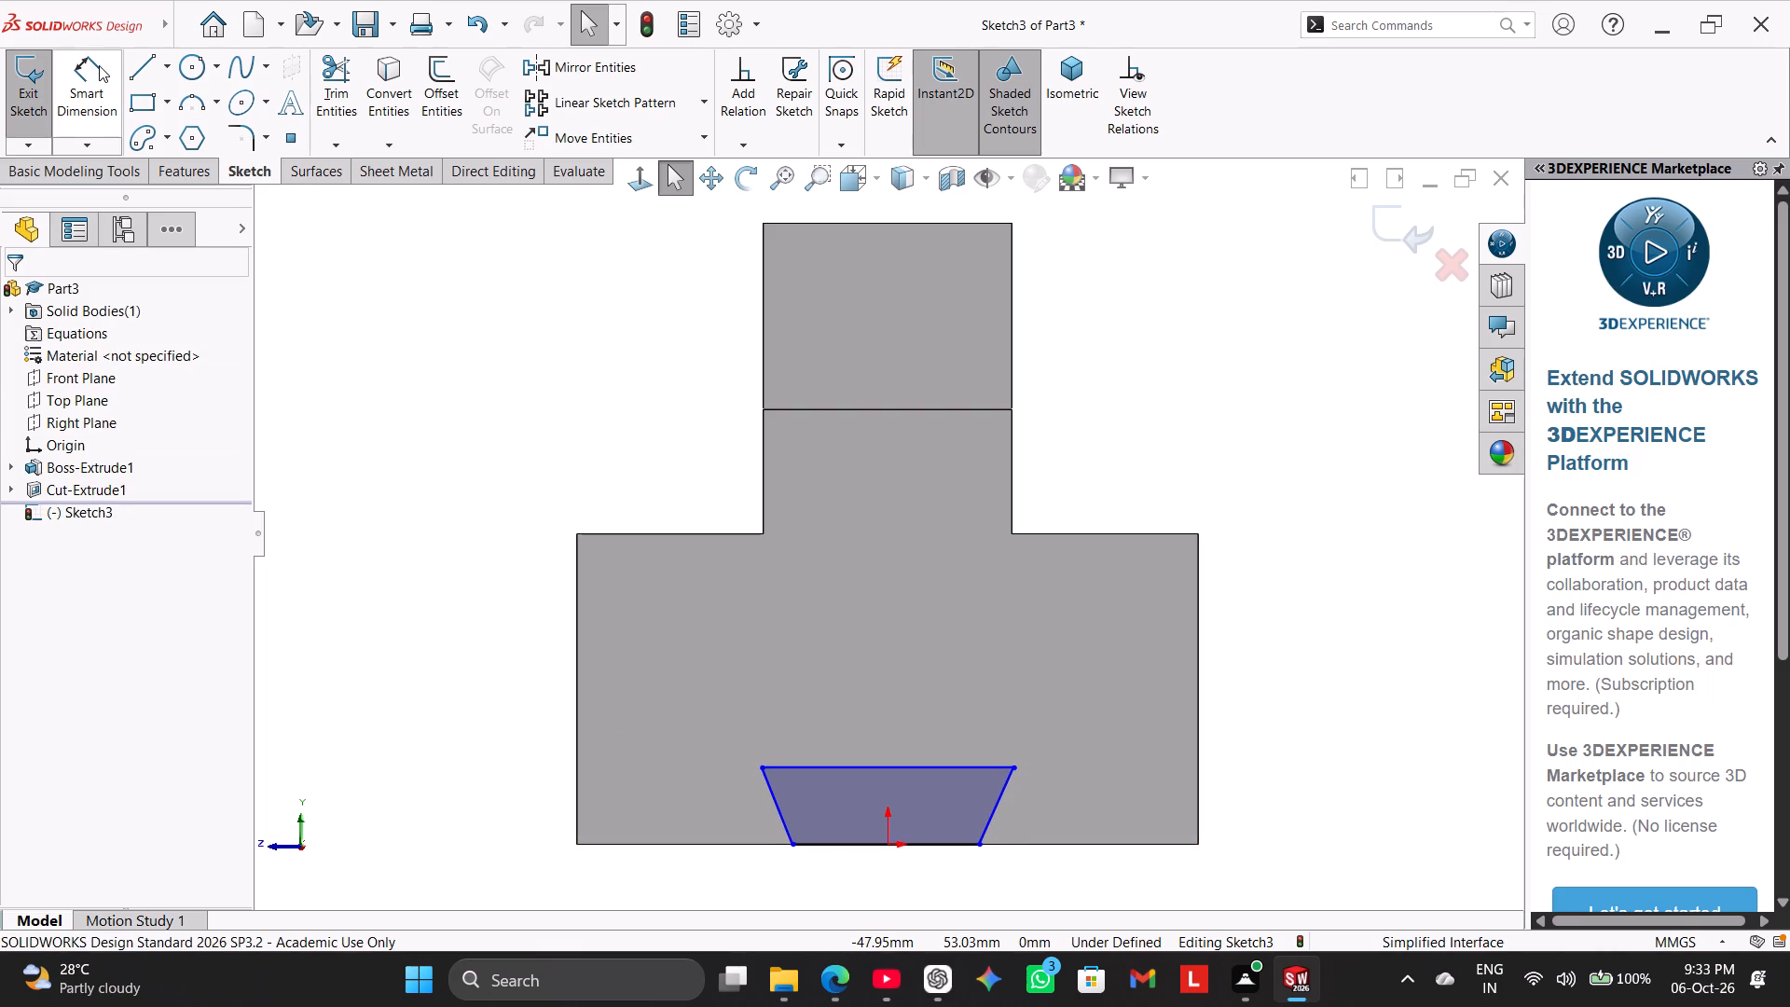
{"action": "left_click_drag", "start_coordinate": [96, 70], "coordinate": [98, 78]}
{"action": "left_click", "coordinate": [907, 768]}
{"action": "left_click", "coordinate": [894, 728]}
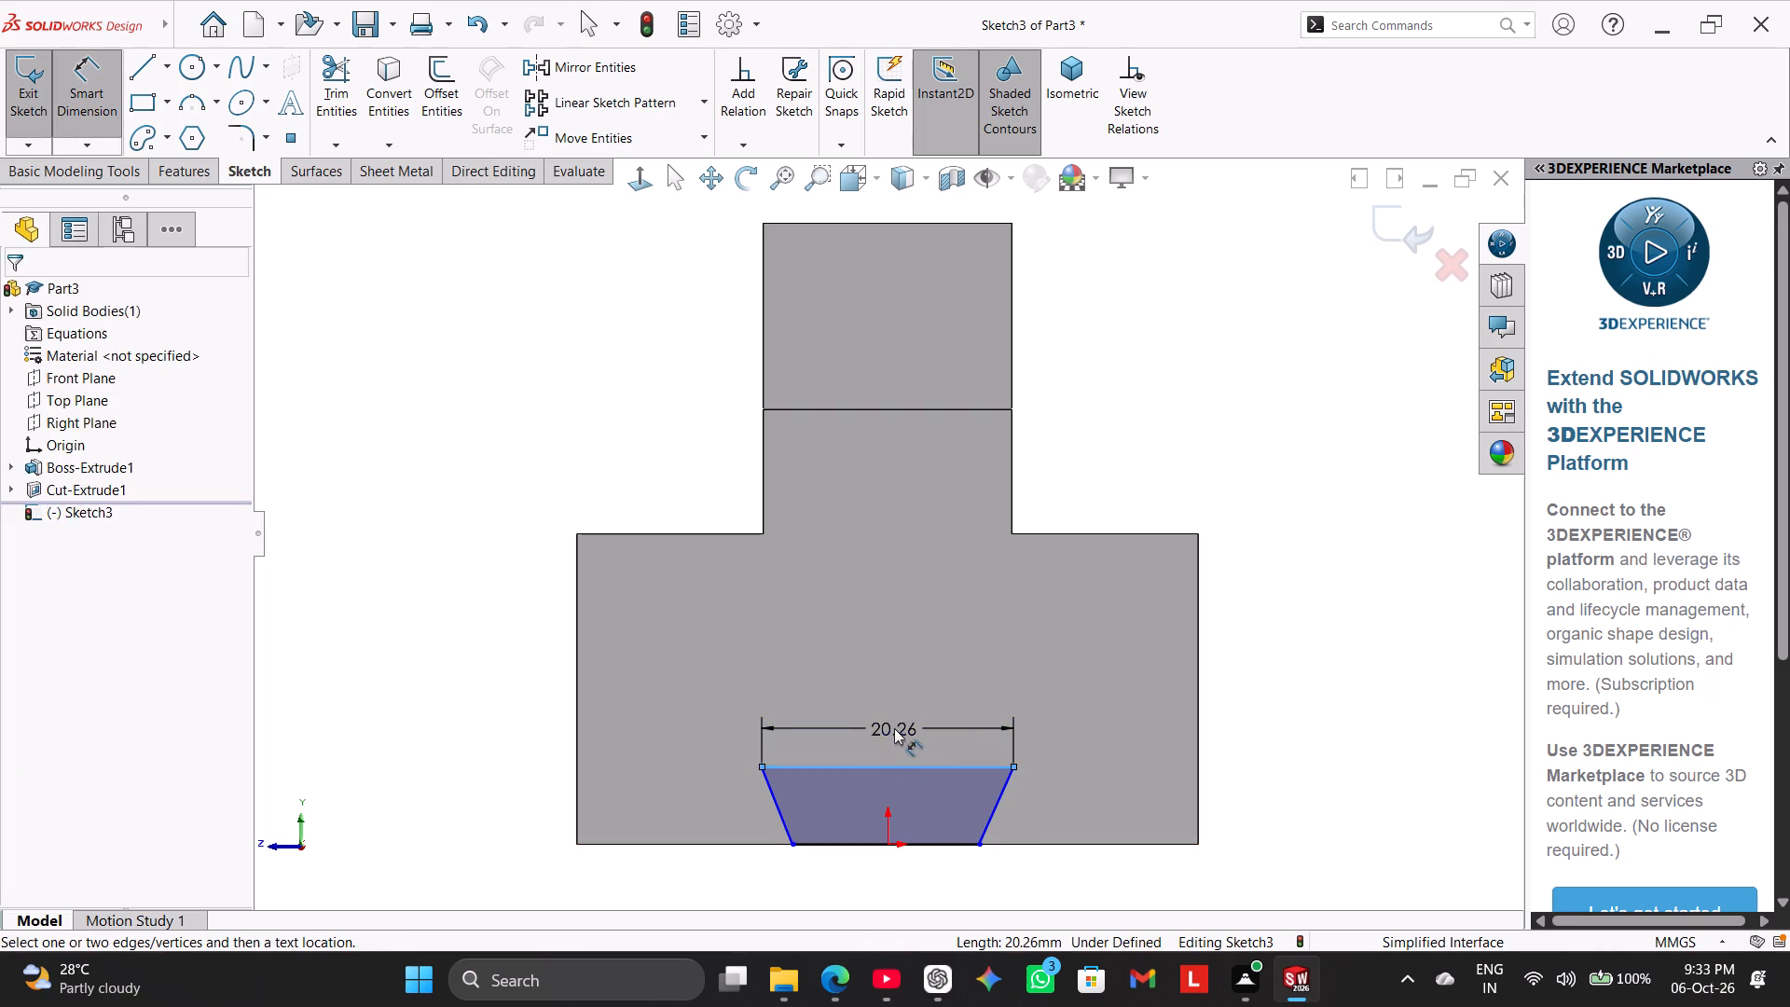
{"action": "type", "text": "30"}
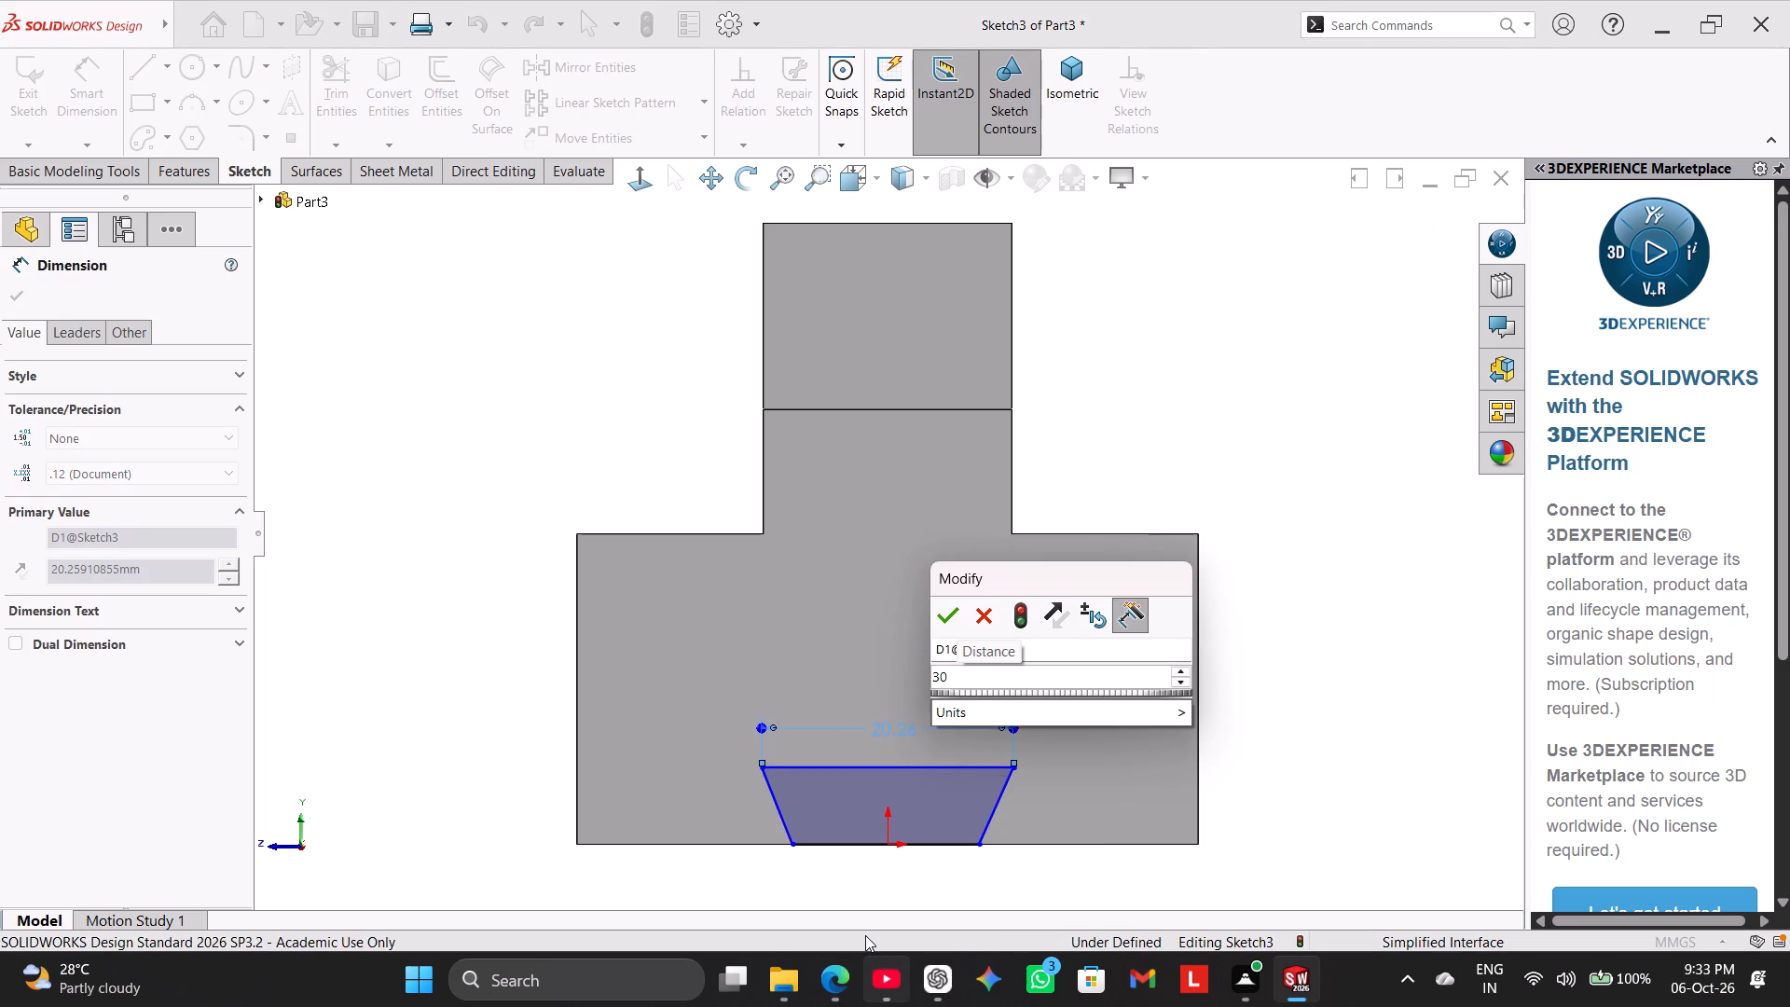
{"action": "key", "text": "Return"}
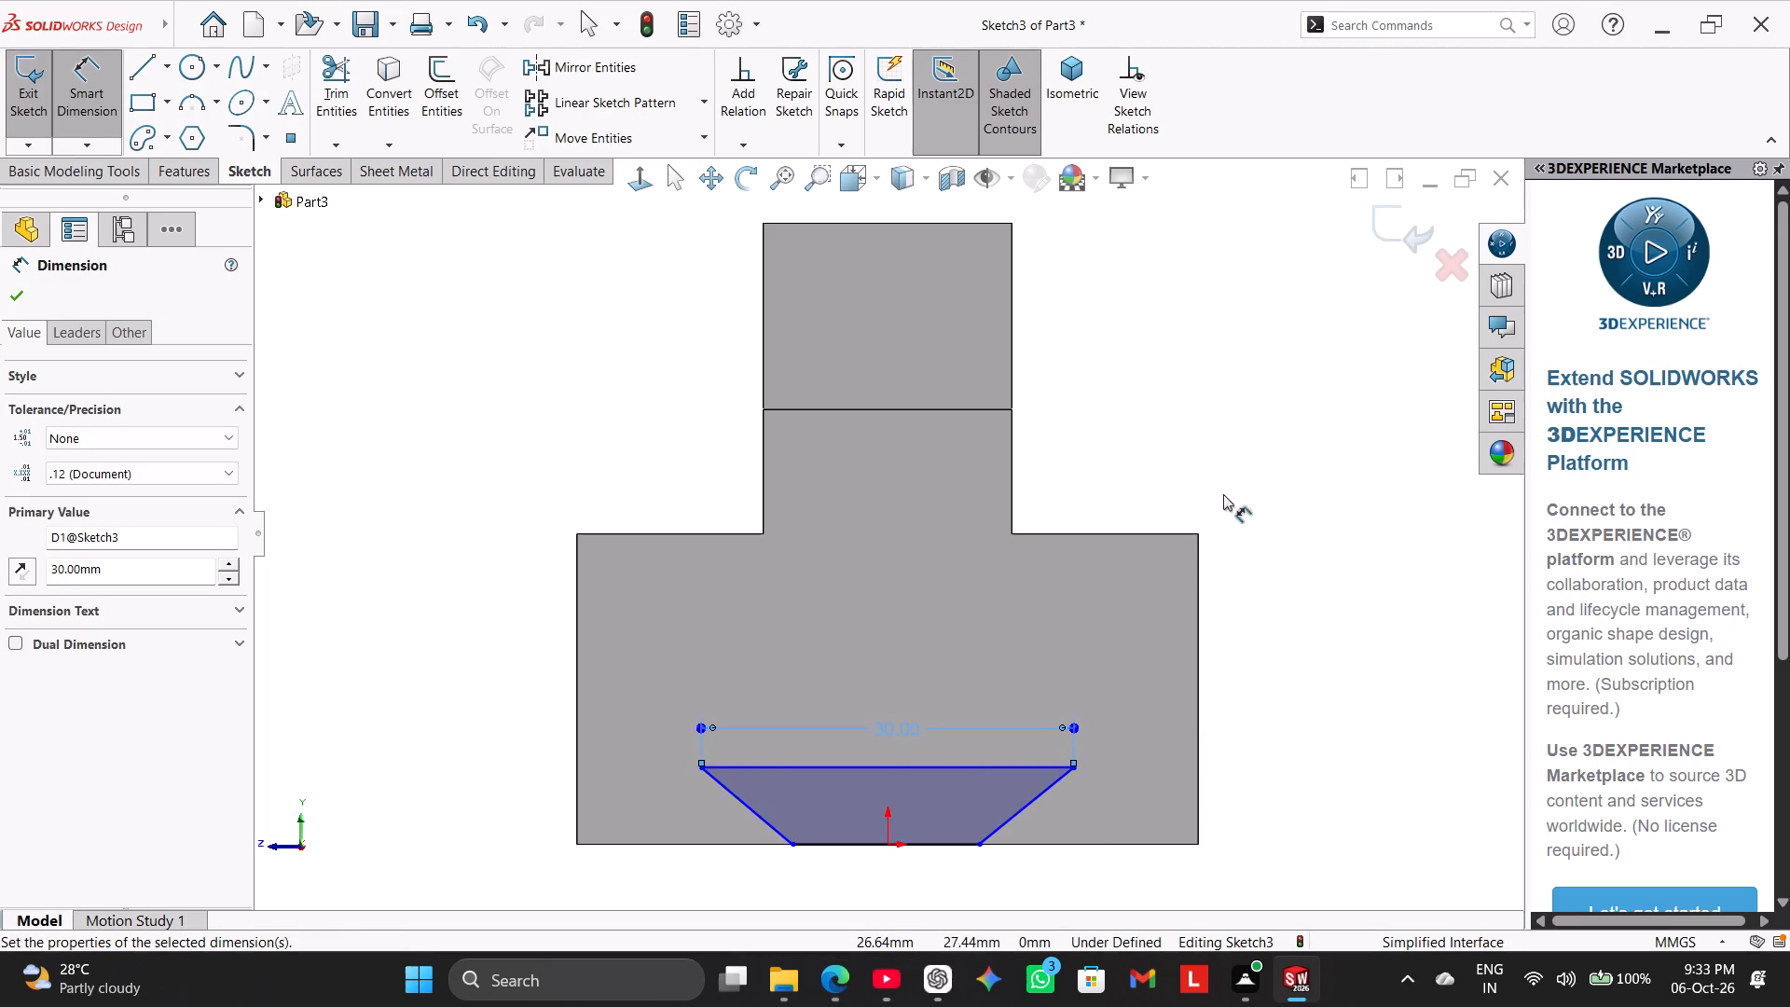
{"action": "left_click", "coordinate": [1236, 433]}
Dimension the dovetail trapezoid's bottom line to 20 mm.
{"action": "scroll", "coordinate": [1114, 663], "scroll_direction": "up", "scroll_amount": 2}
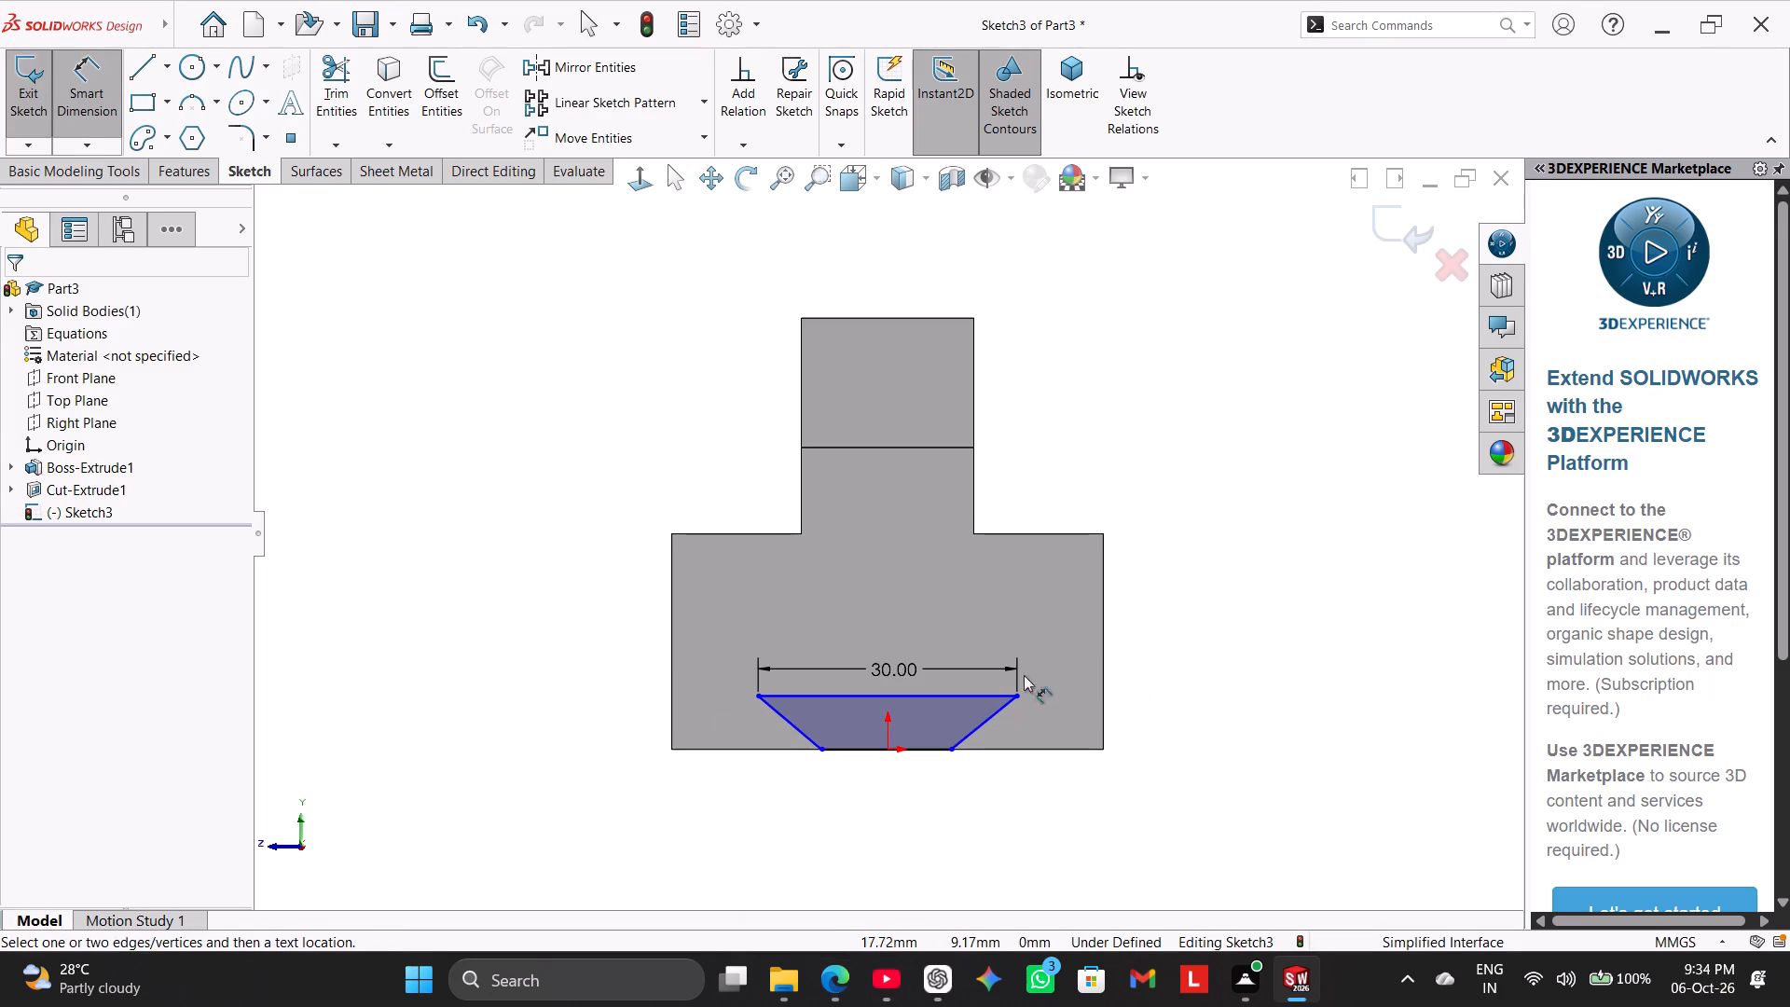
{"action": "left_click", "coordinate": [920, 749]}
{"action": "left_click", "coordinate": [897, 794]}
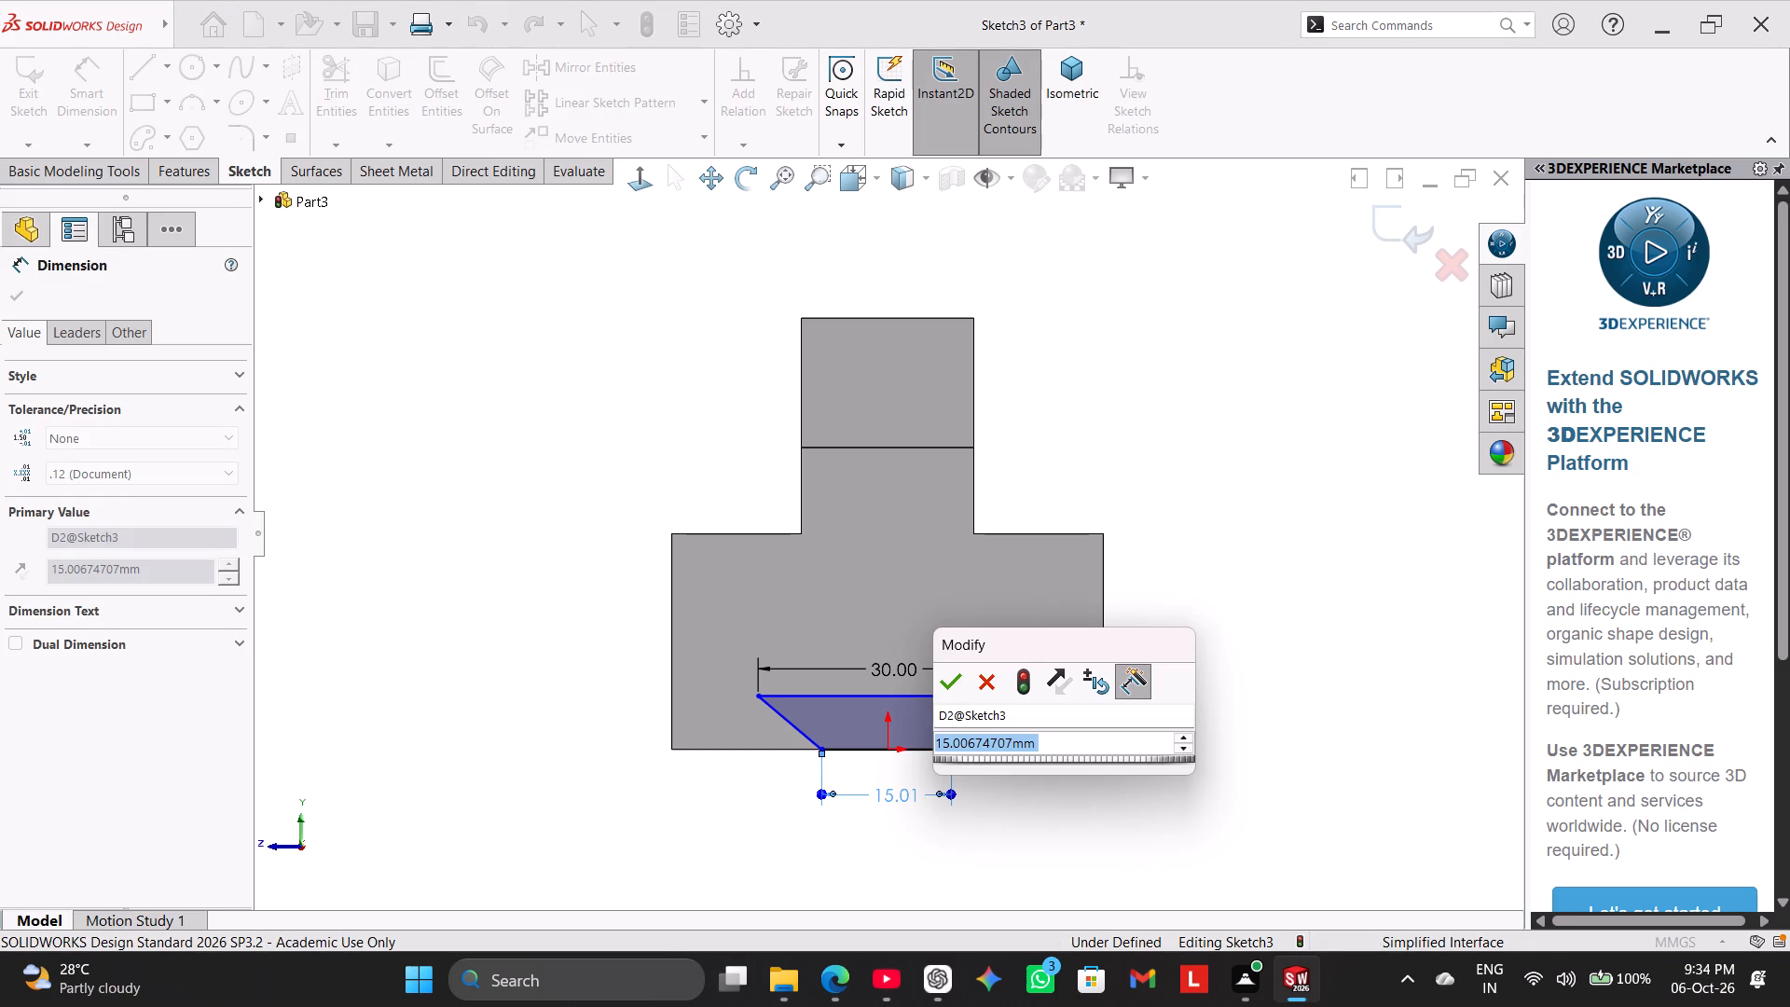
{"action": "type", "text": "20"}
{"action": "key", "text": "Return"}
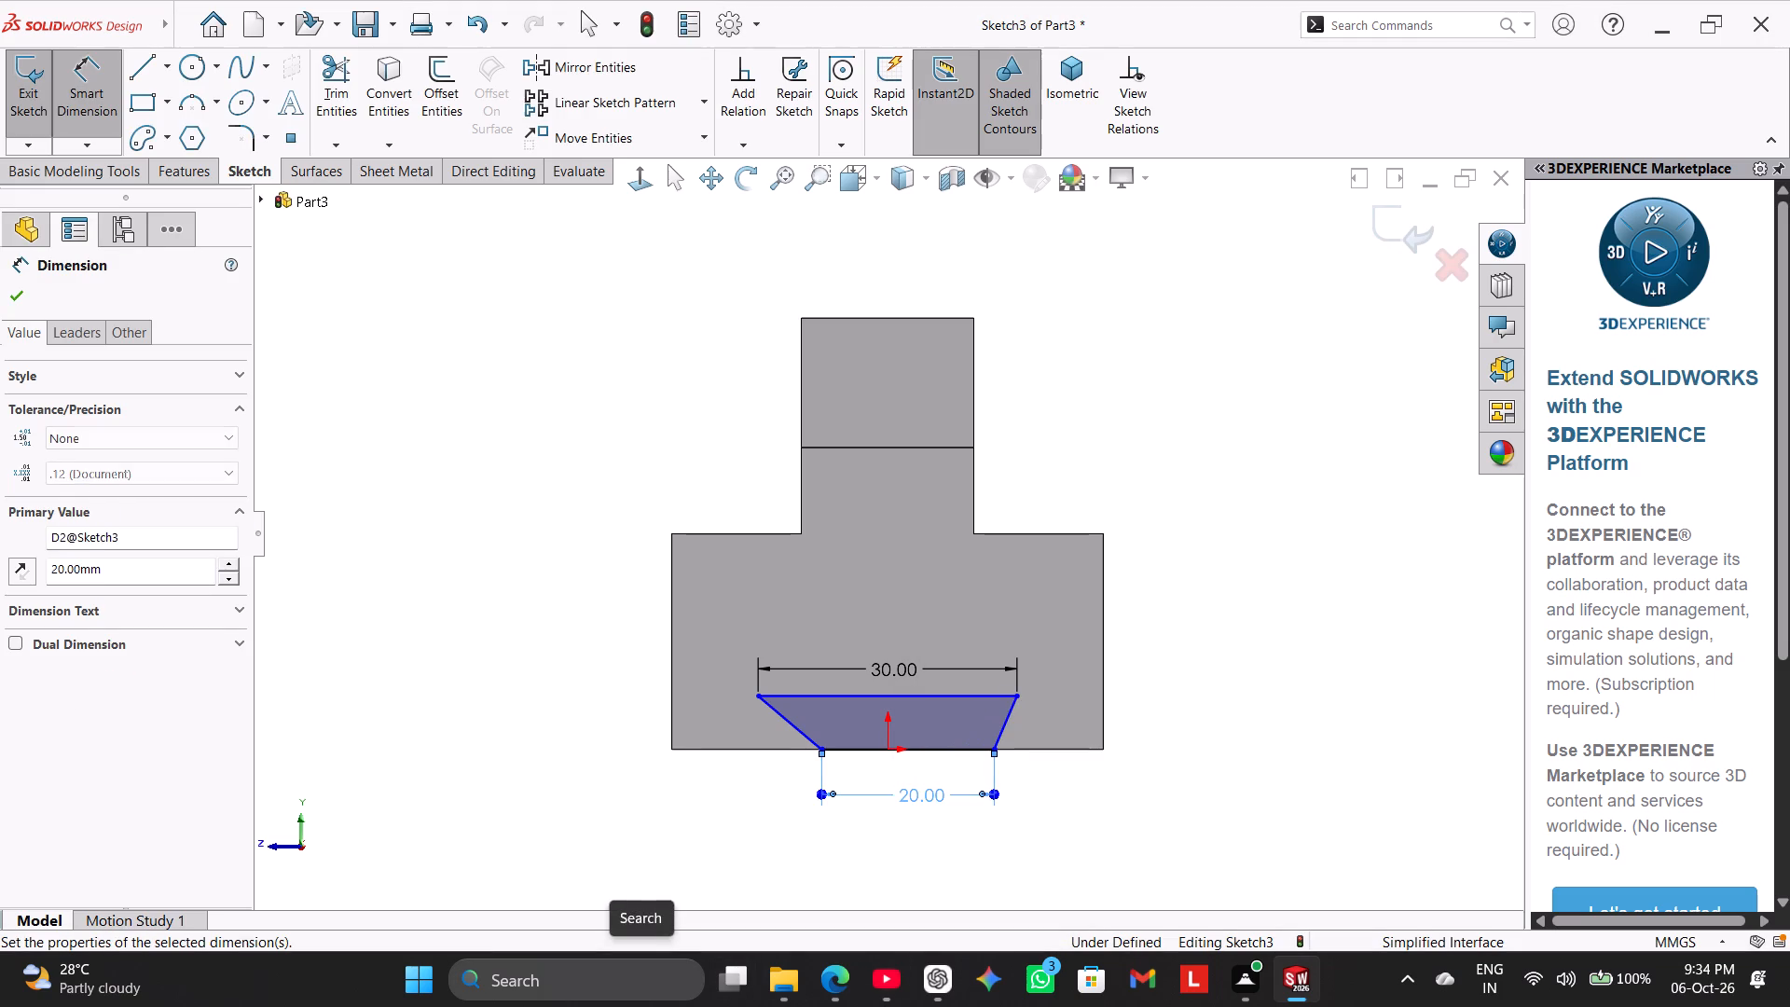
{"action": "right_click", "coordinate": [1215, 390]}
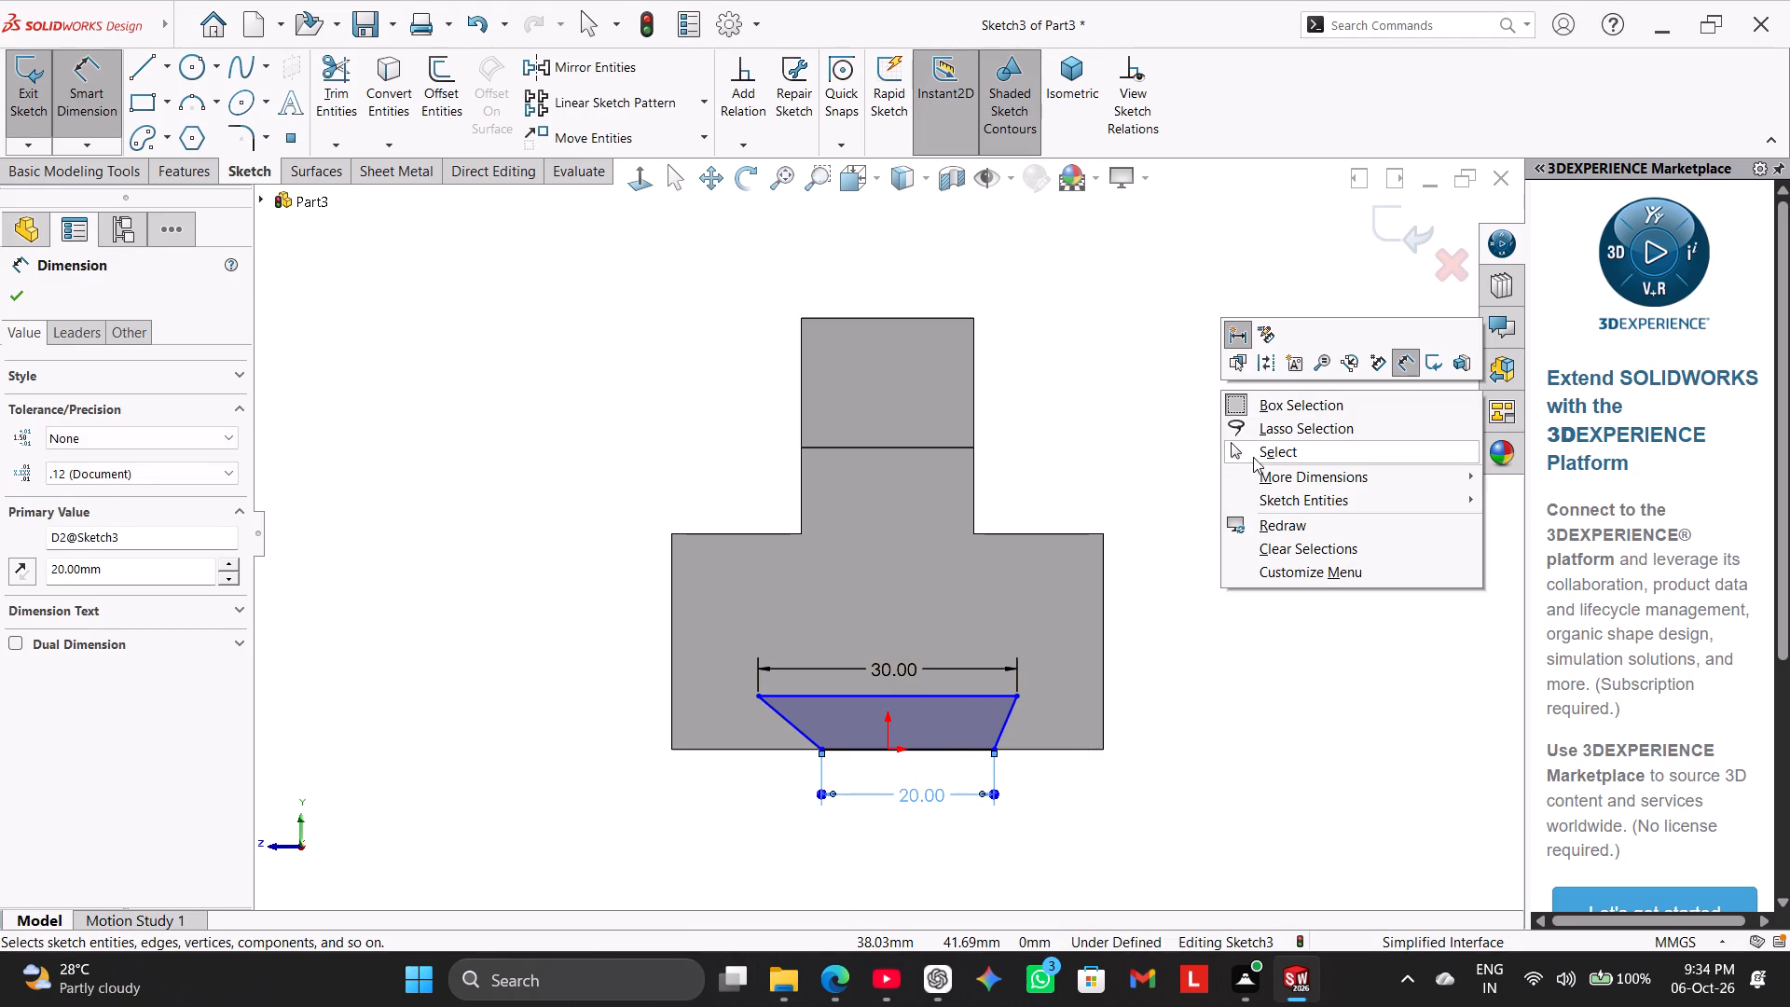
{"action": "left_click", "coordinate": [1253, 453]}
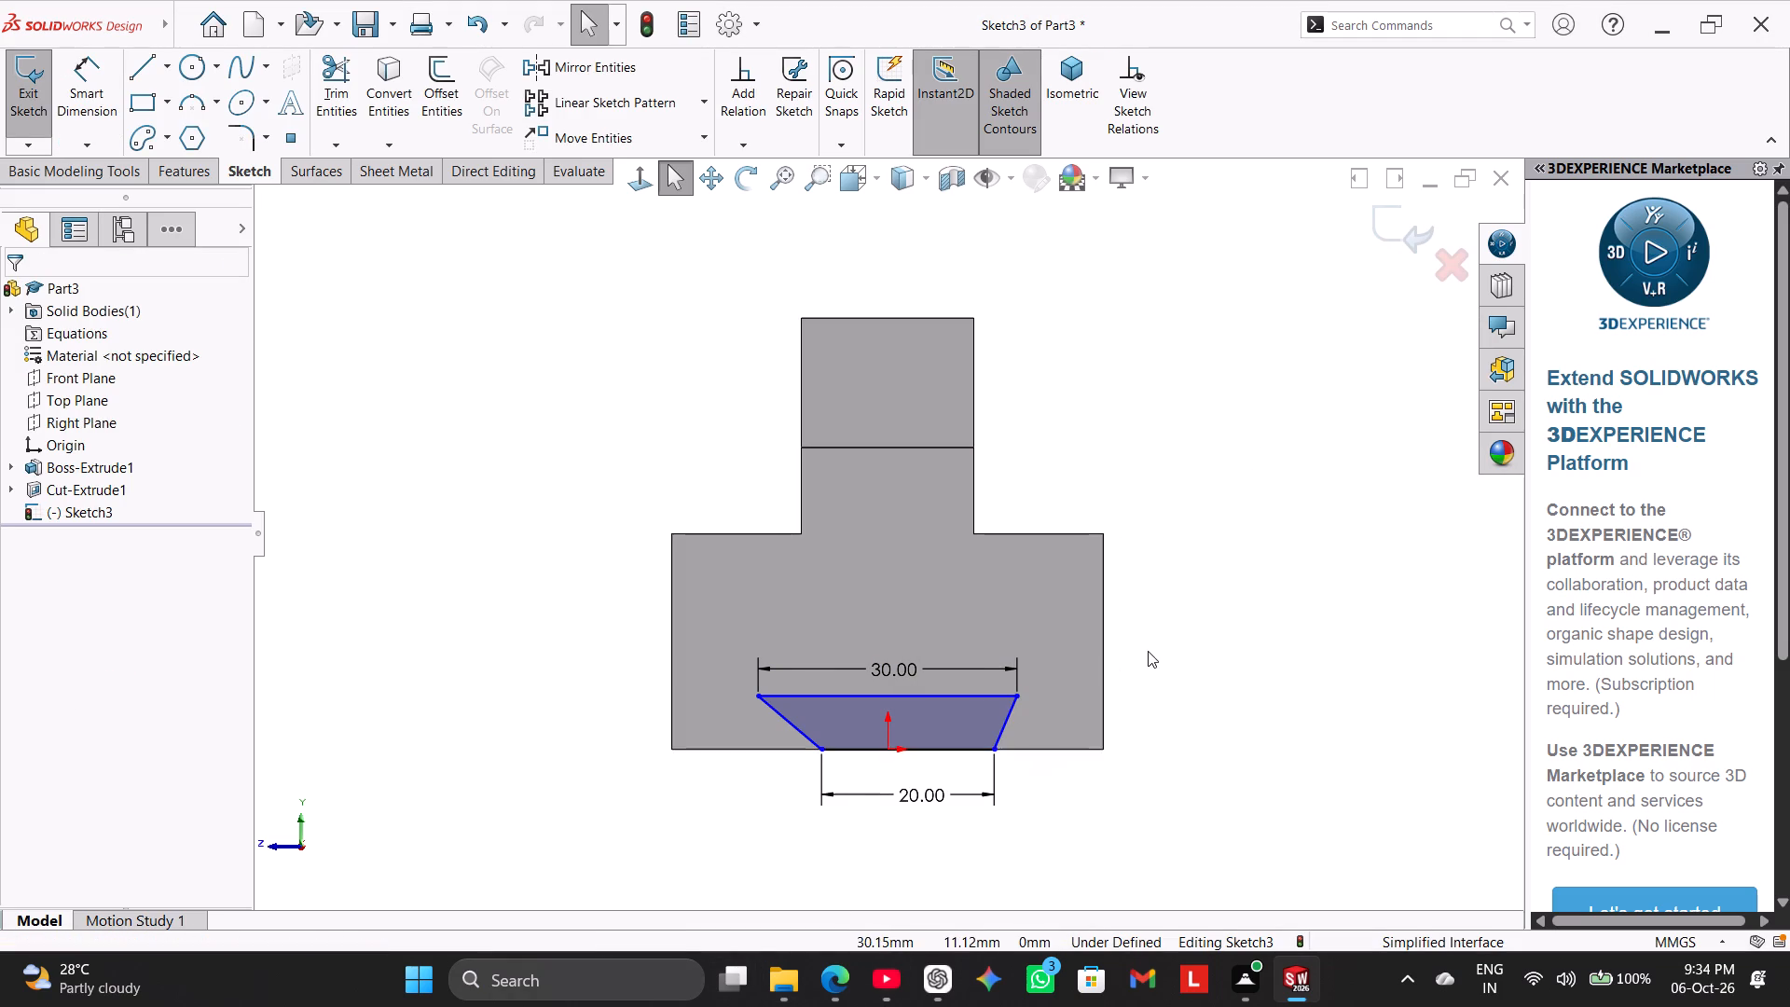
Add a coincident relation between the midpoint of the trapezoid's bottom line and the origin.
{"action": "scroll", "coordinate": [1148, 651], "scroll_direction": "down", "scroll_amount": 1}
{"action": "left_click", "coordinate": [1173, 591]}
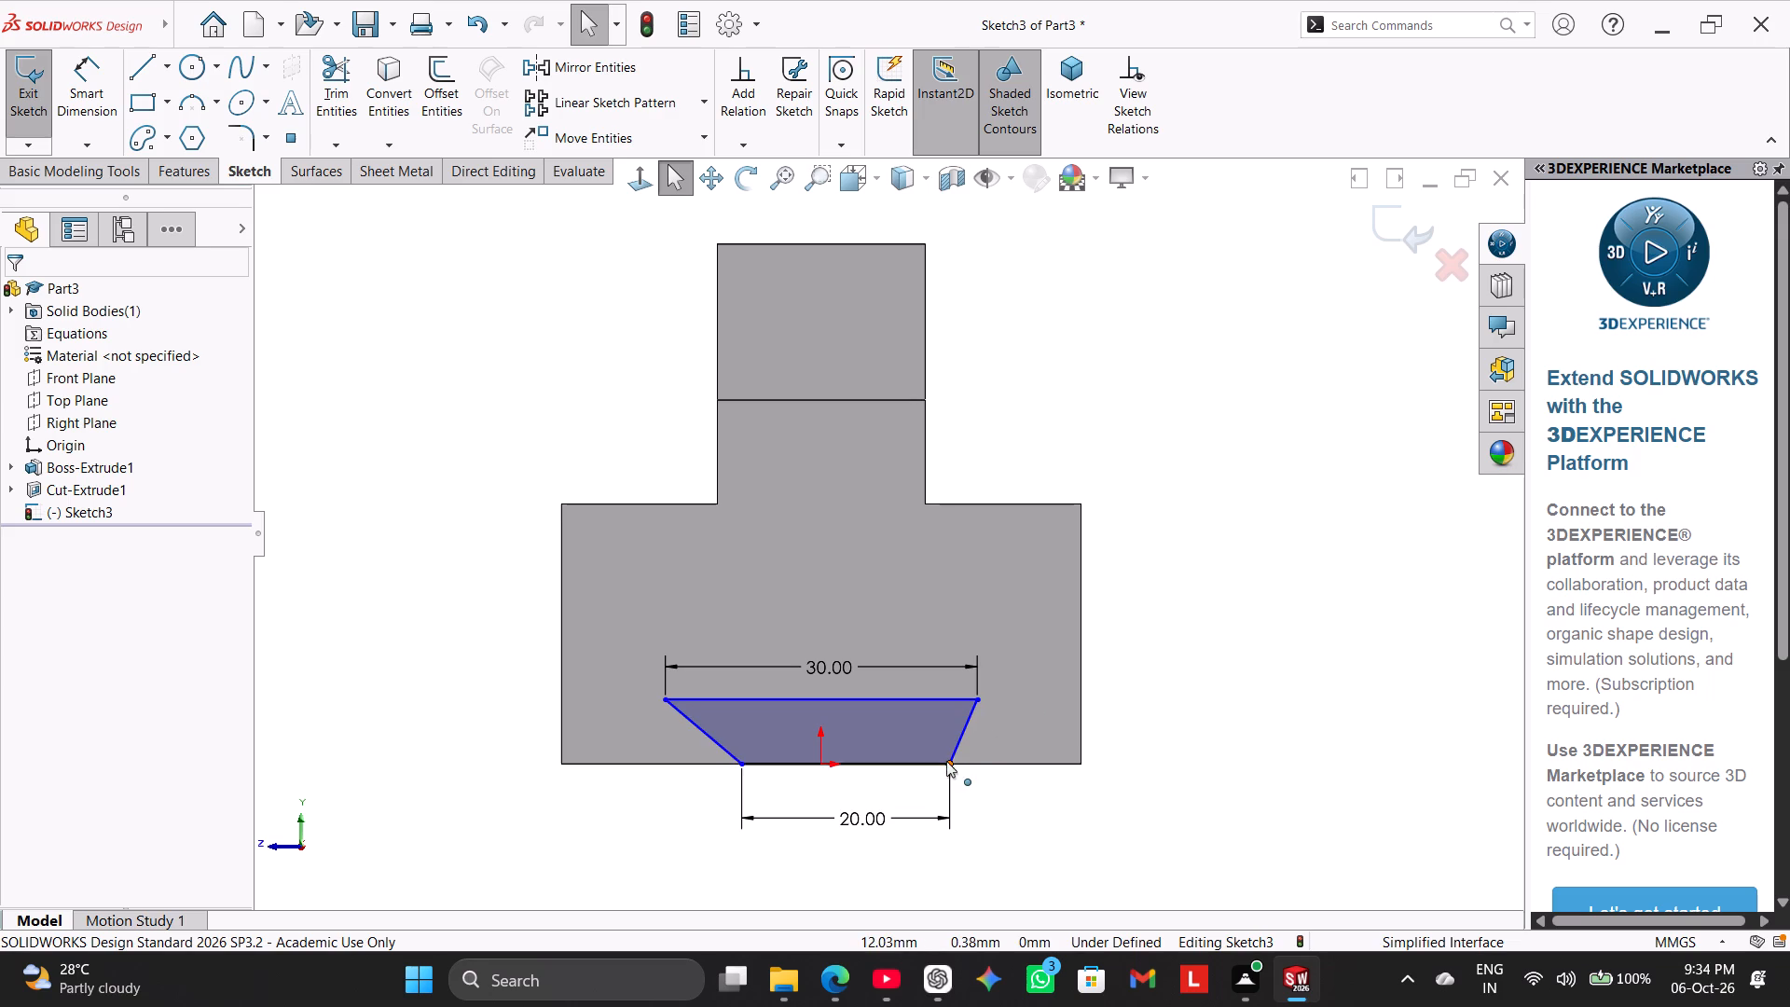
{"action": "scroll", "coordinate": [849, 759], "scroll_direction": "down", "scroll_amount": 5}
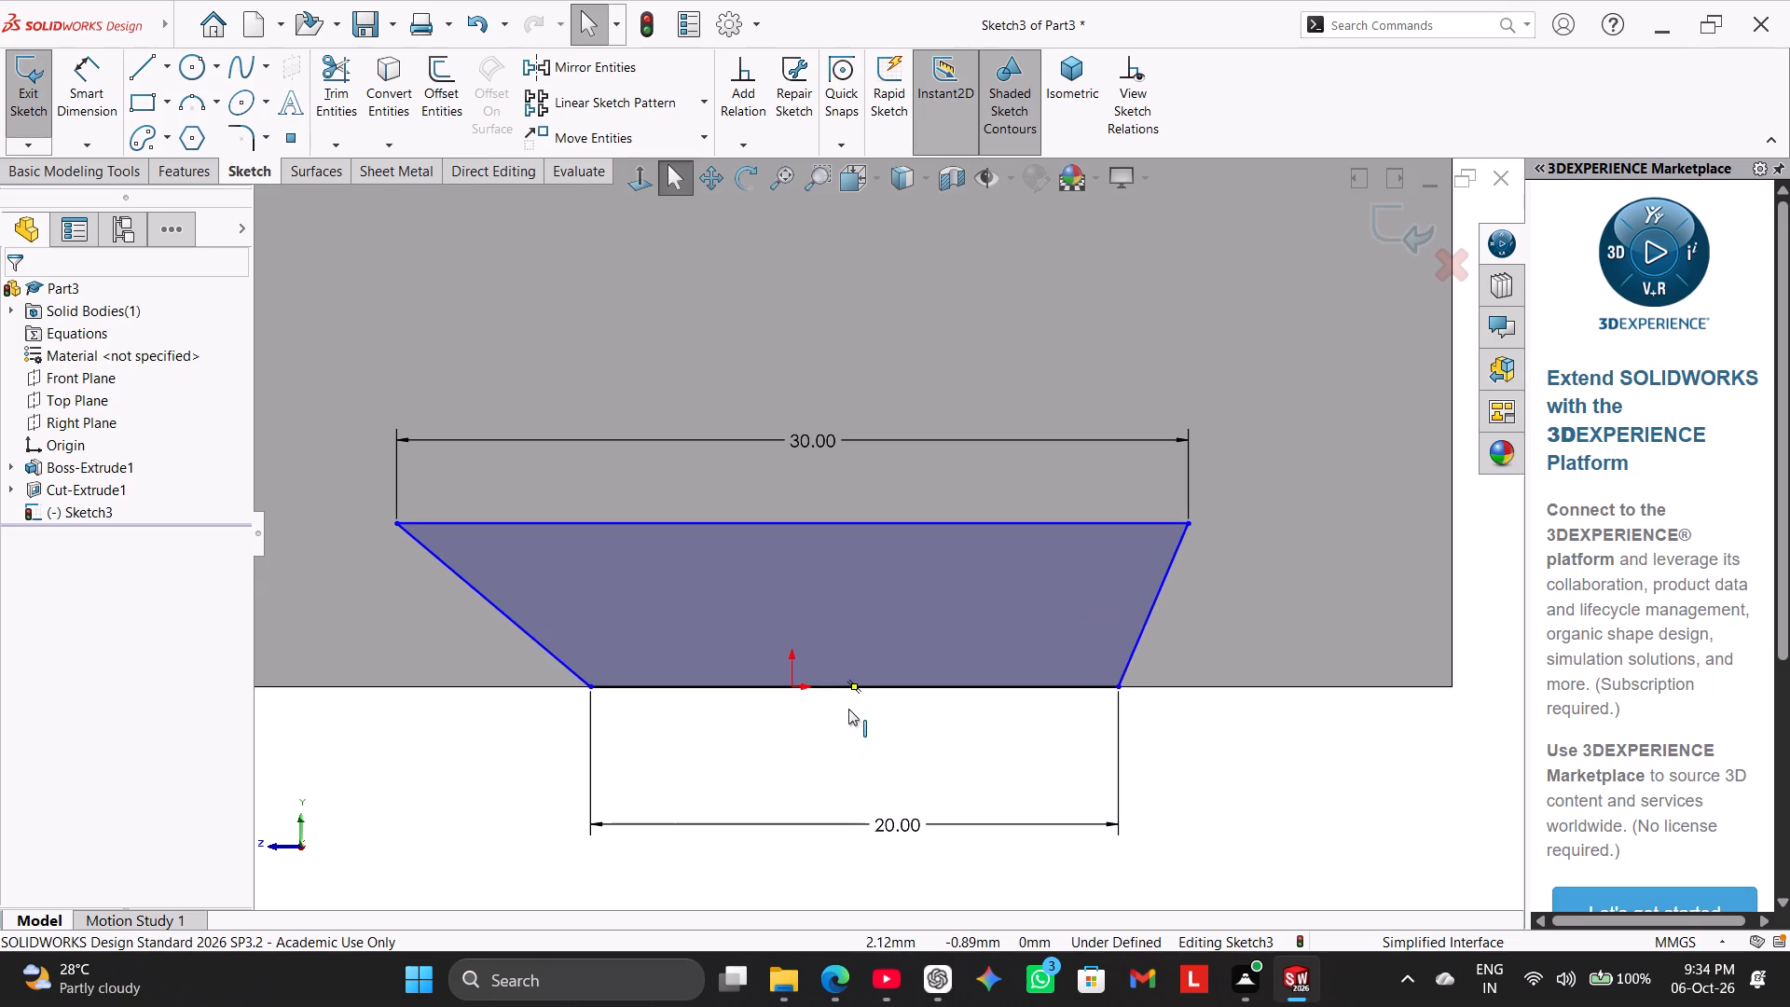
{"action": "left_click", "coordinate": [854, 688], "text": "ctrl"}
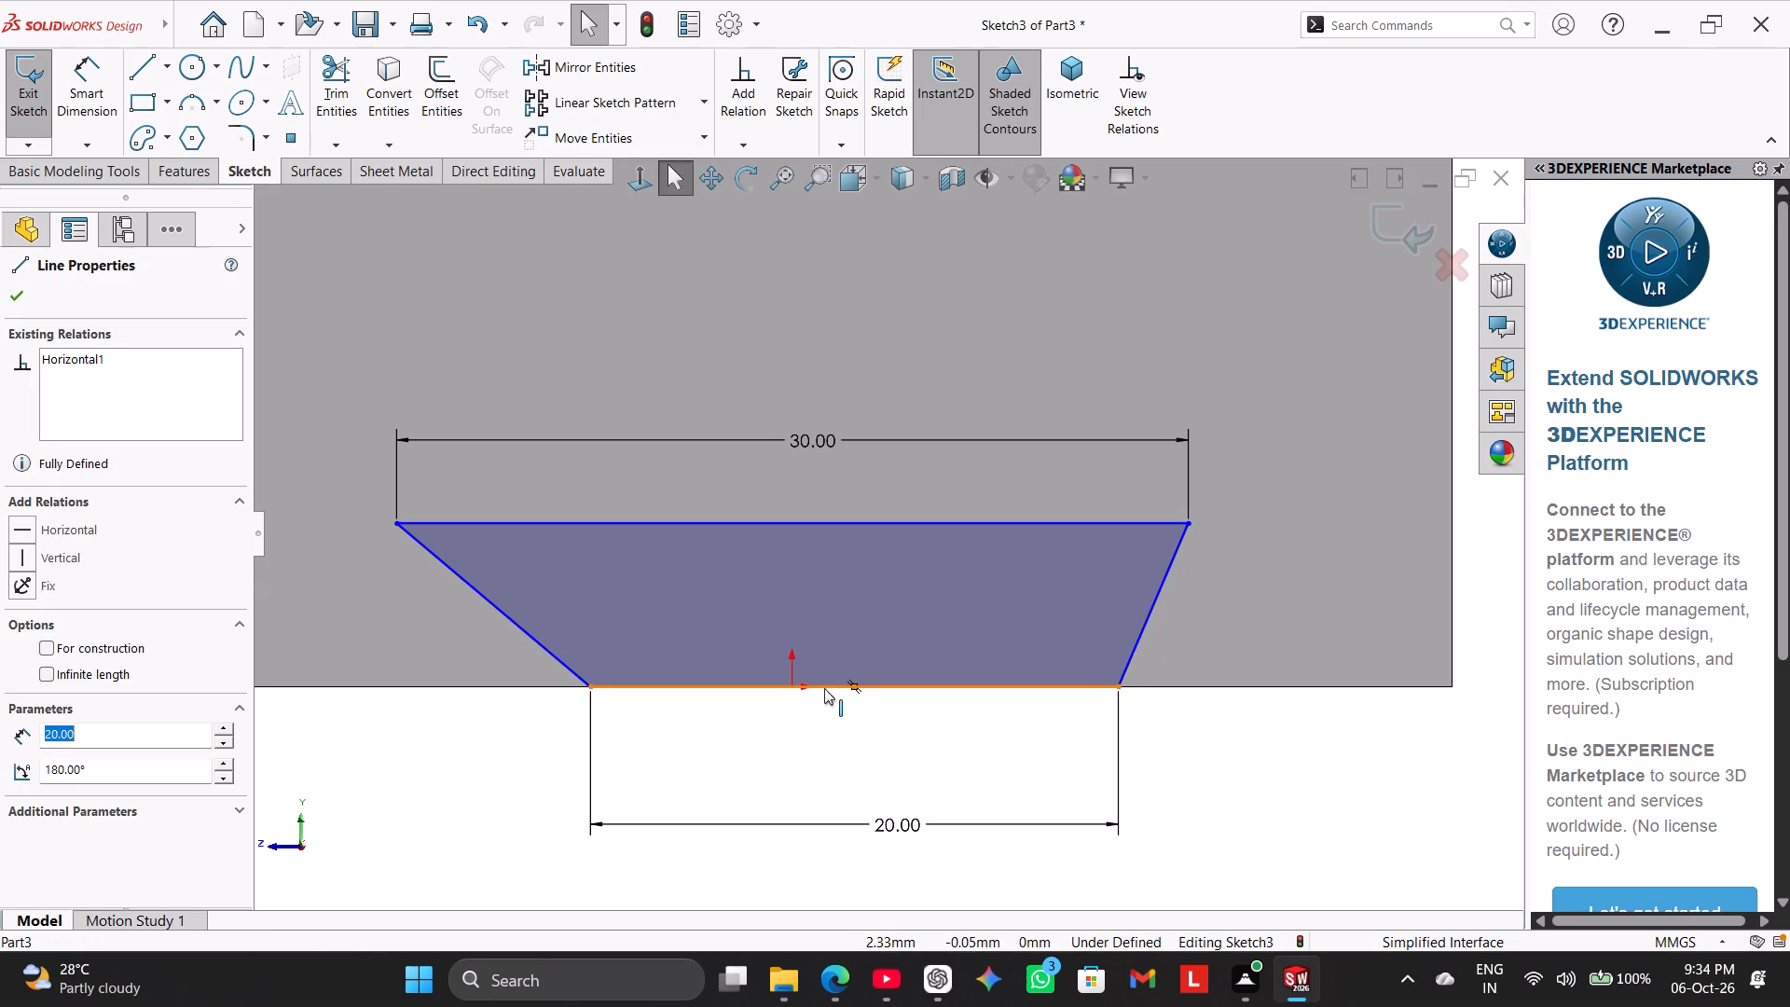
{"action": "left_click", "coordinate": [793, 688], "text": "ctrl"}
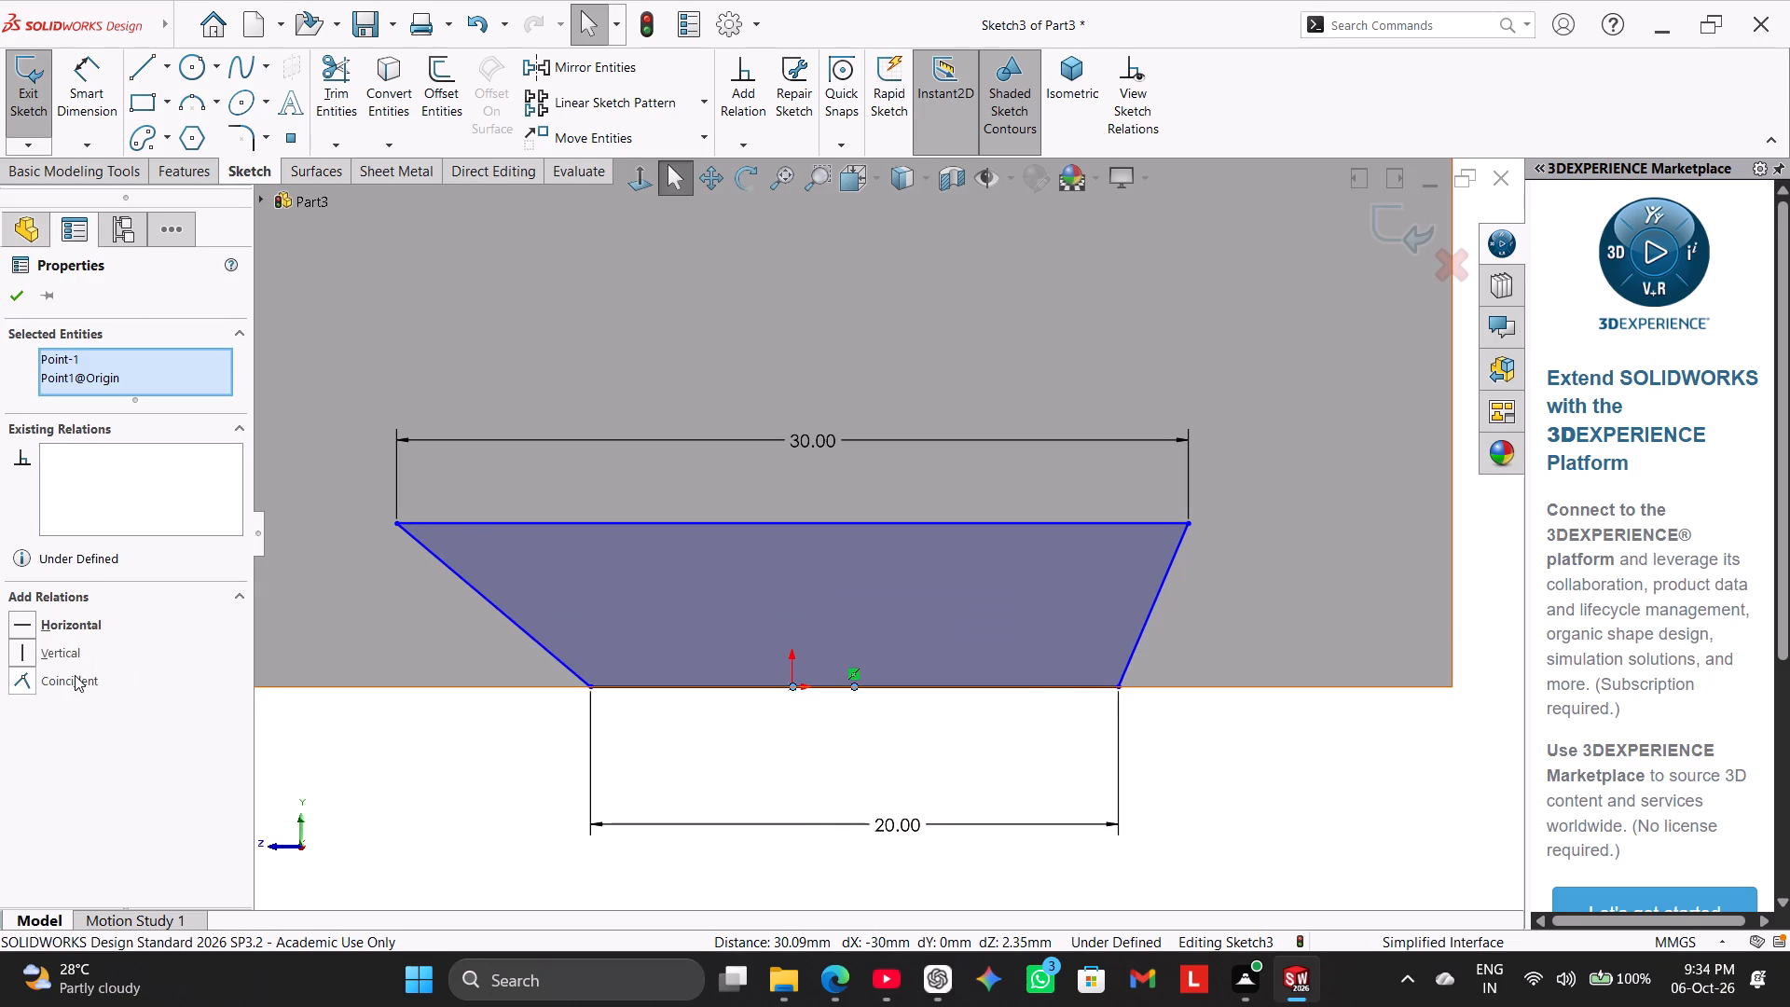
{"action": "left_click", "coordinate": [75, 676]}
{"action": "scroll", "coordinate": [642, 386], "scroll_direction": "up", "scroll_amount": 2}
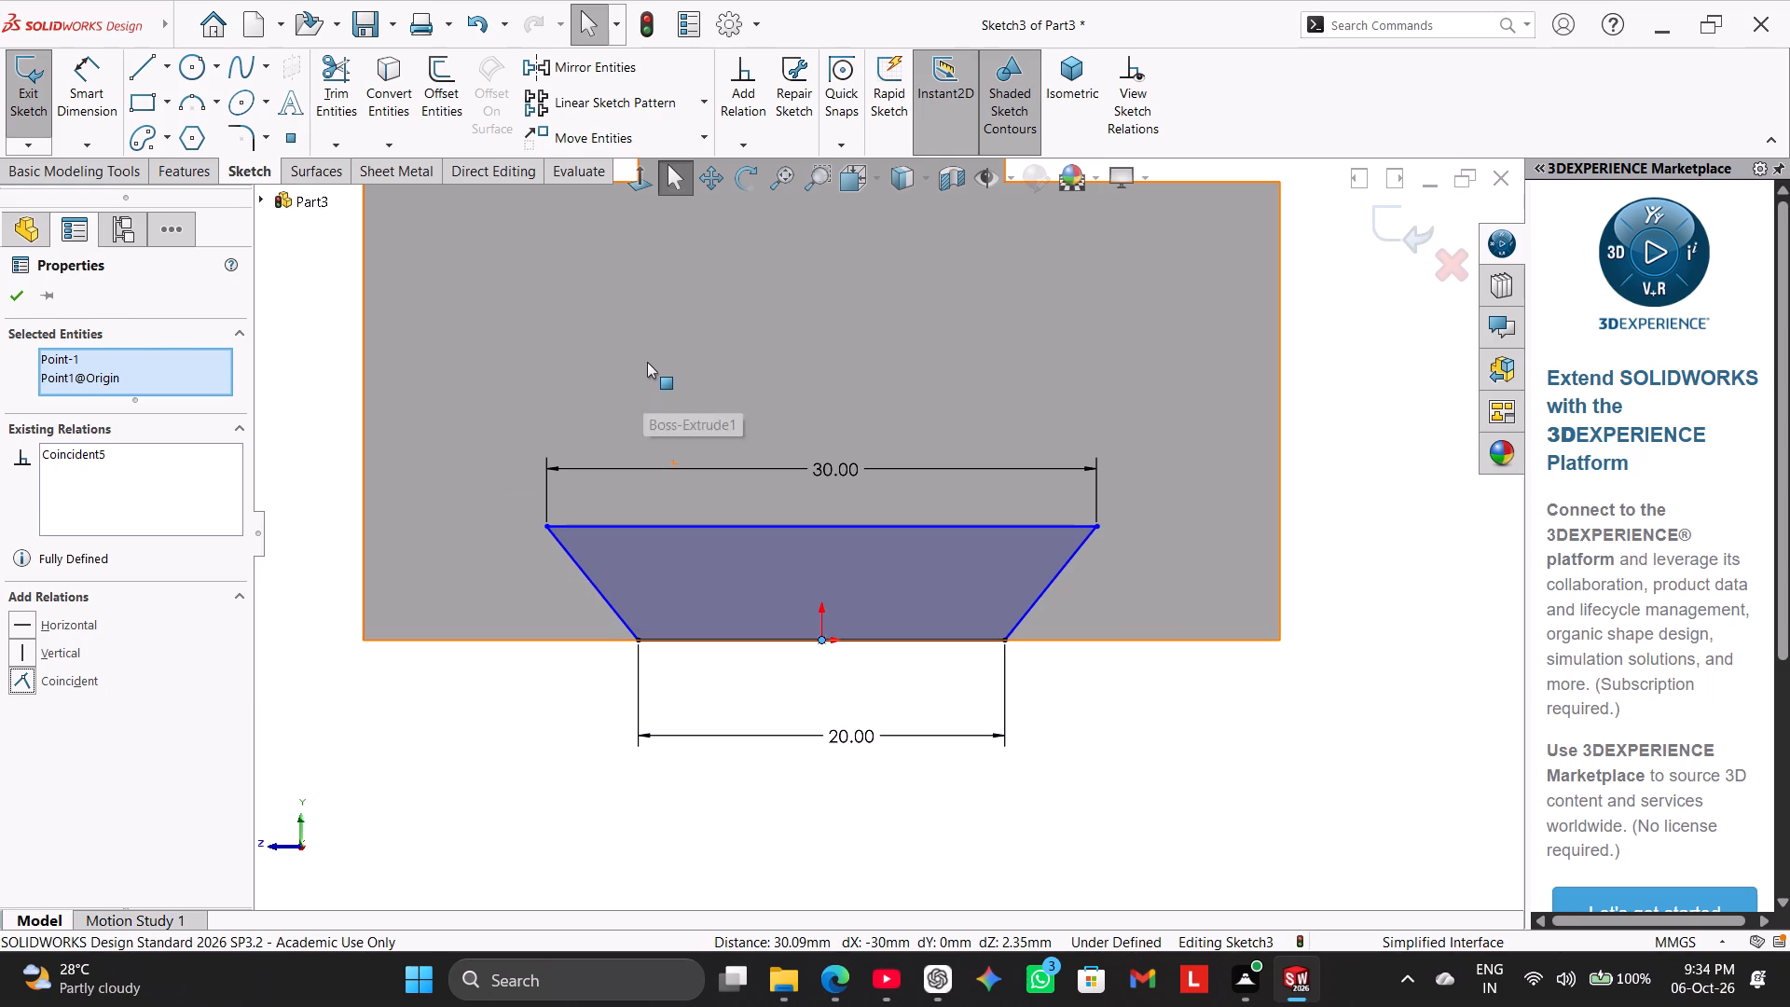
{"action": "left_click", "coordinate": [647, 362]}
{"action": "left_click", "coordinate": [569, 690]}
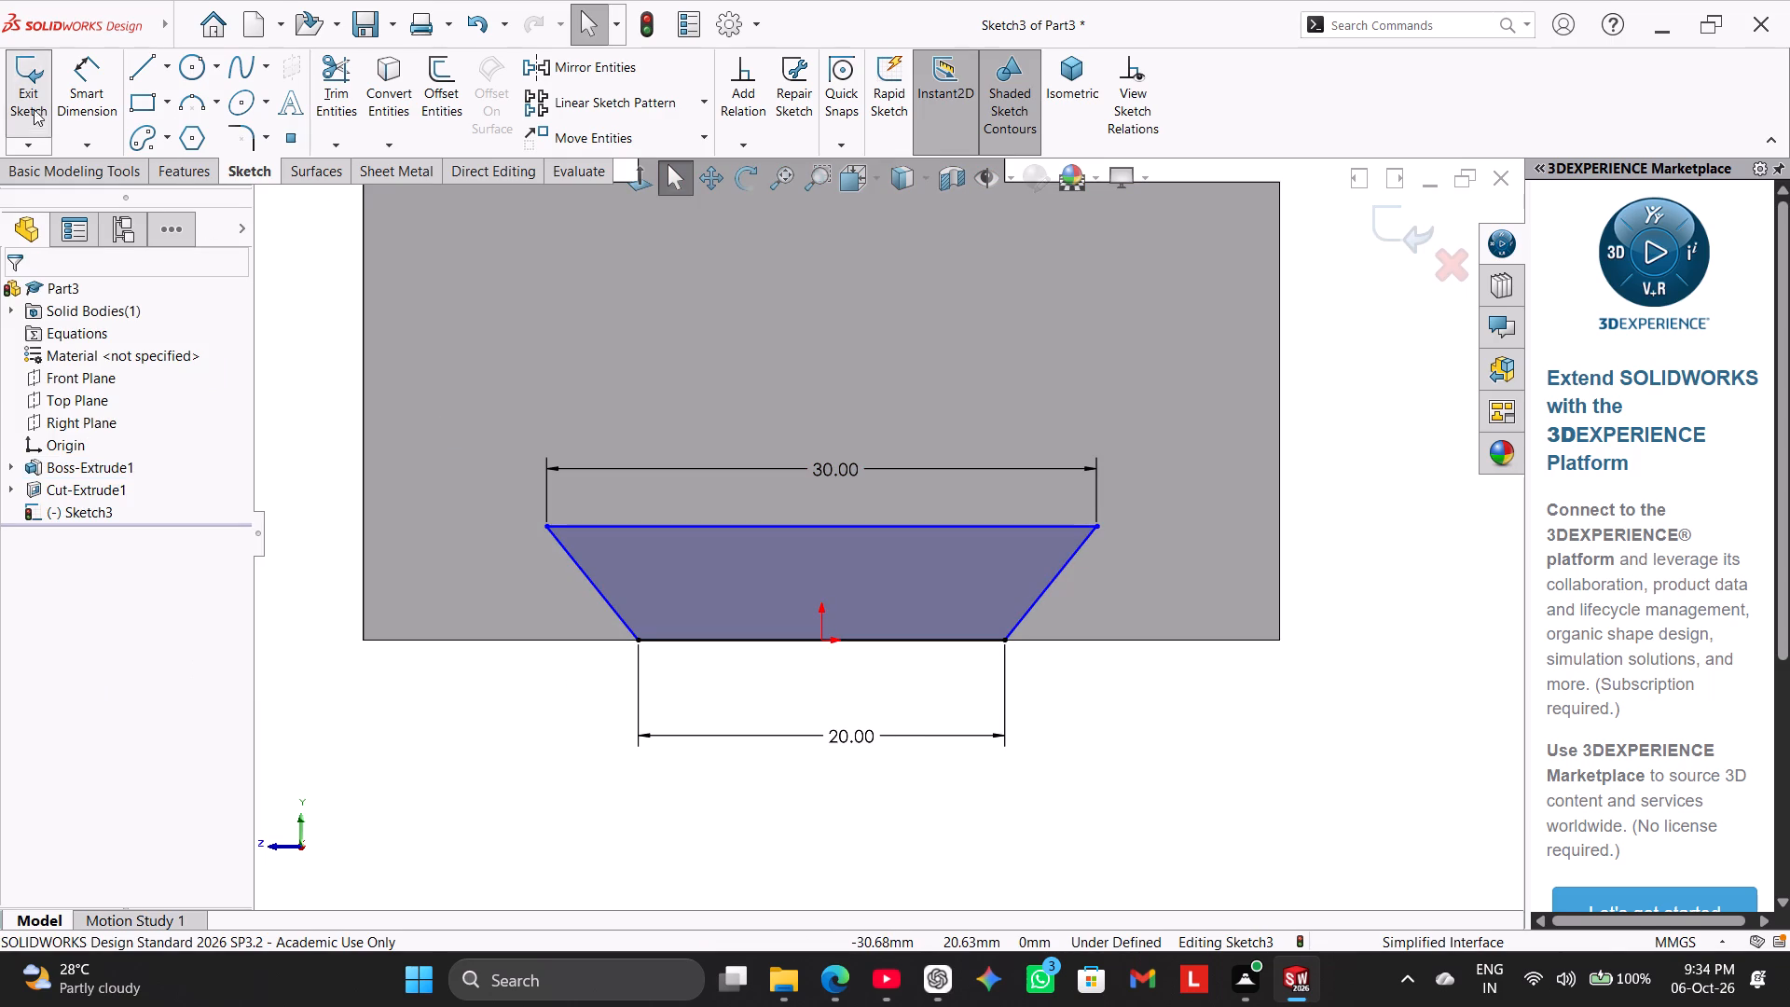
Dimension the trapezoid's height between its top and bottom lines to 10 mm.
{"action": "left_click", "coordinate": [95, 89]}
{"action": "left_click", "coordinate": [917, 525]}
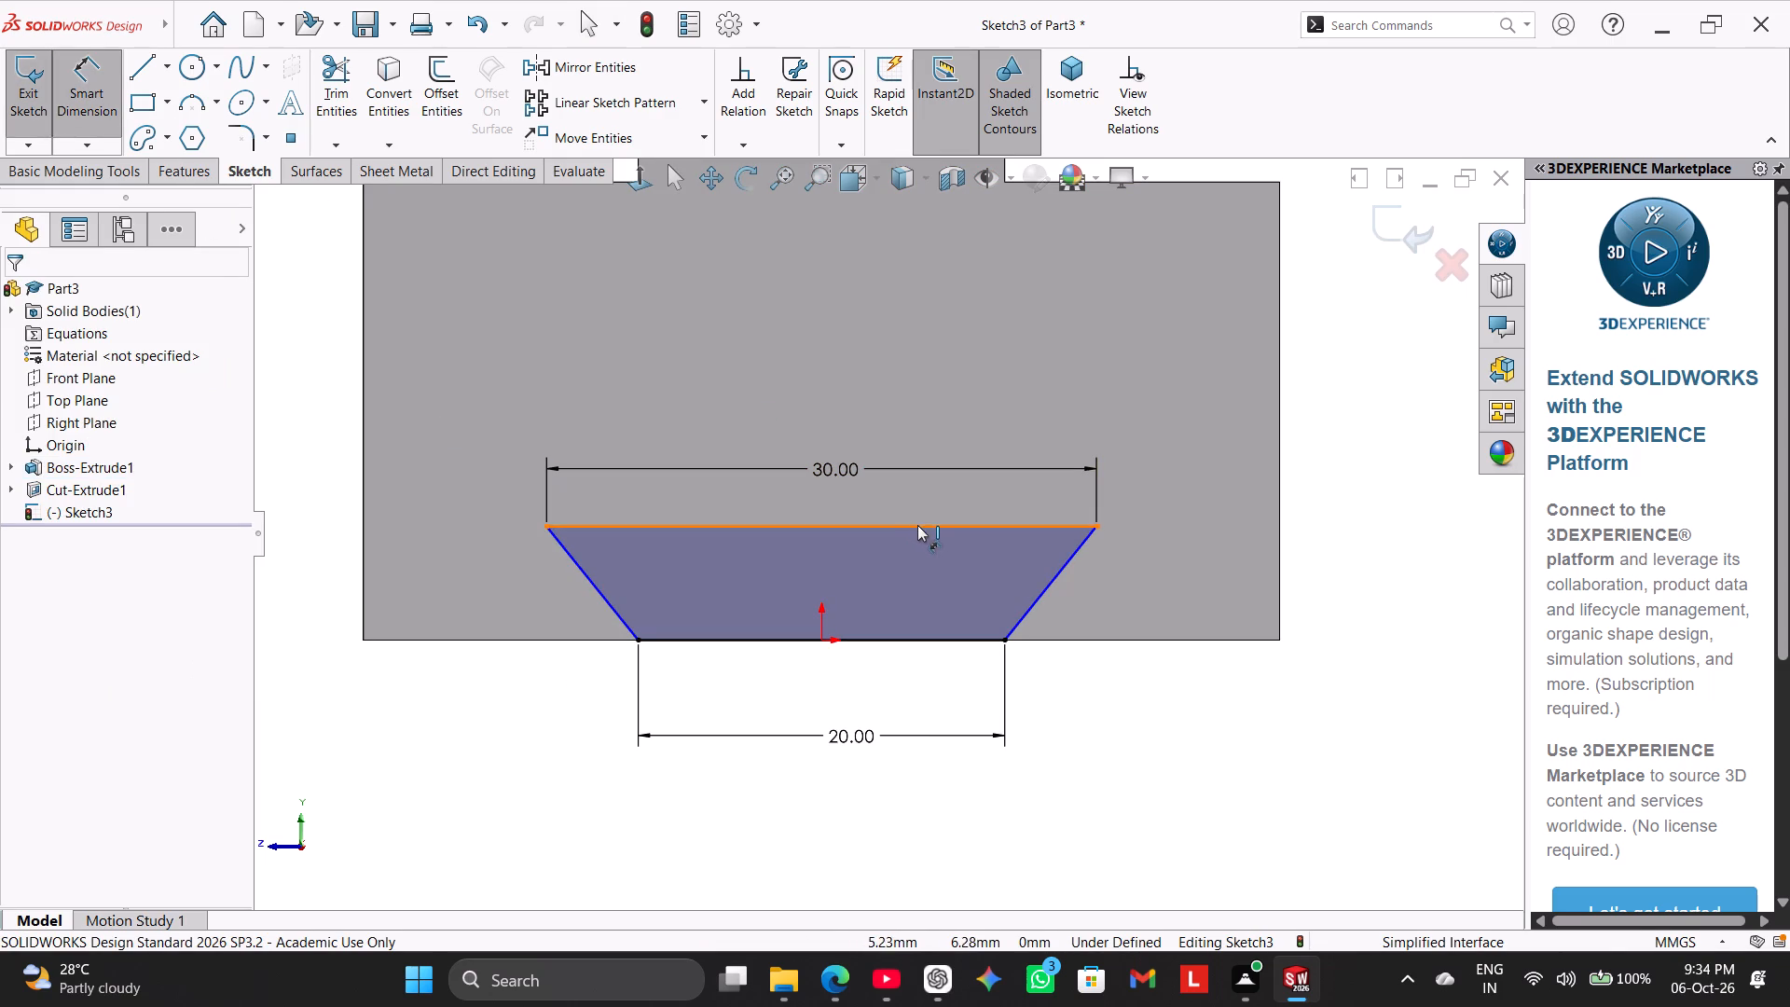
{"action": "left_click", "coordinate": [922, 638]}
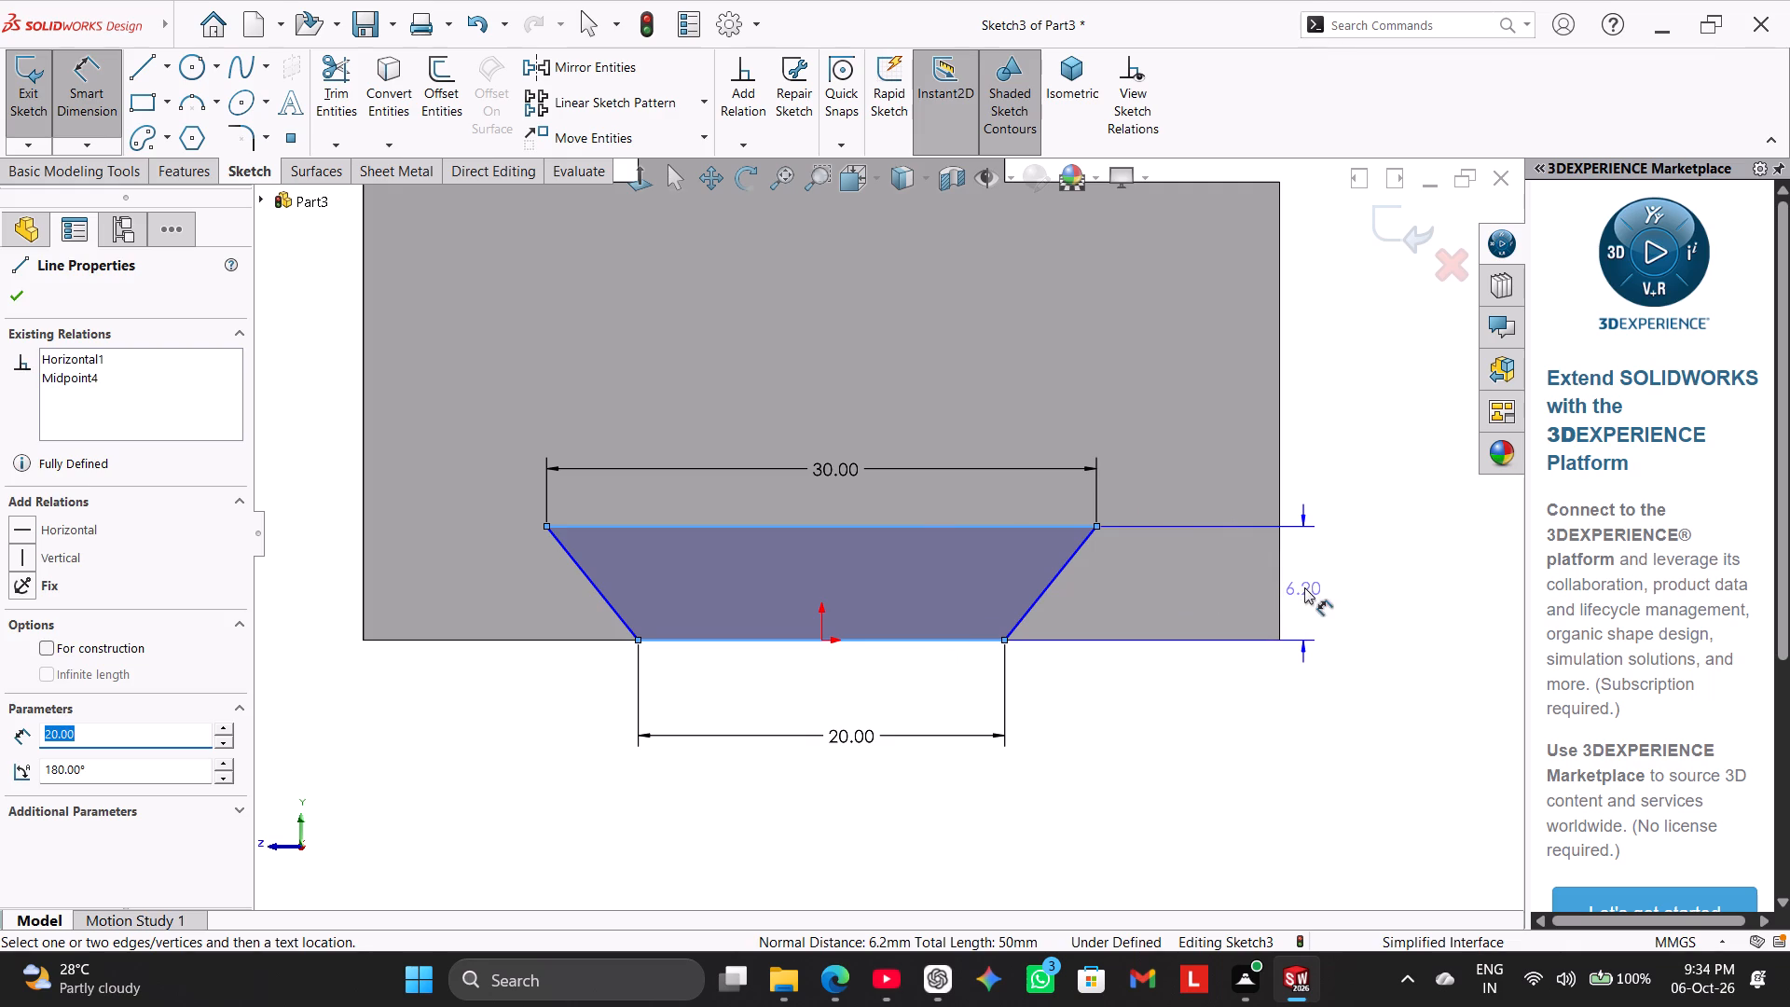
{"action": "left_click", "coordinate": [1304, 587]}
{"action": "type", "text": "10"}
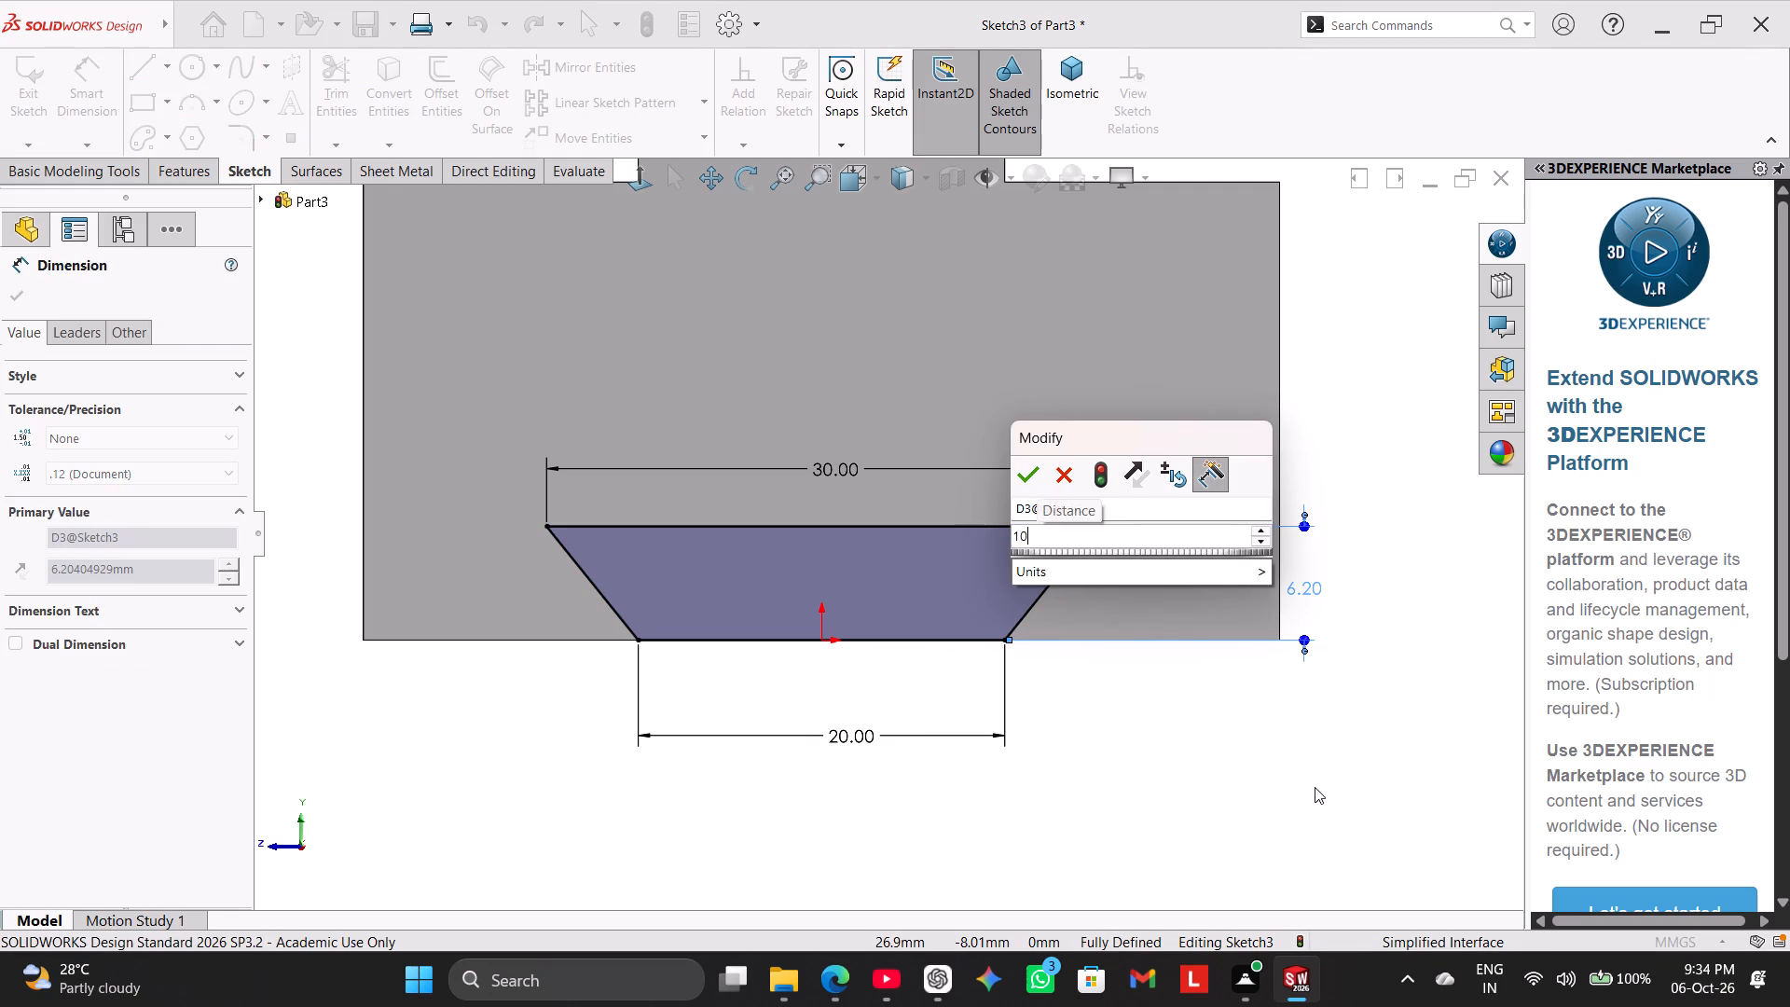
{"action": "key", "text": "Return"}
{"action": "right_click", "coordinate": [1461, 533]}
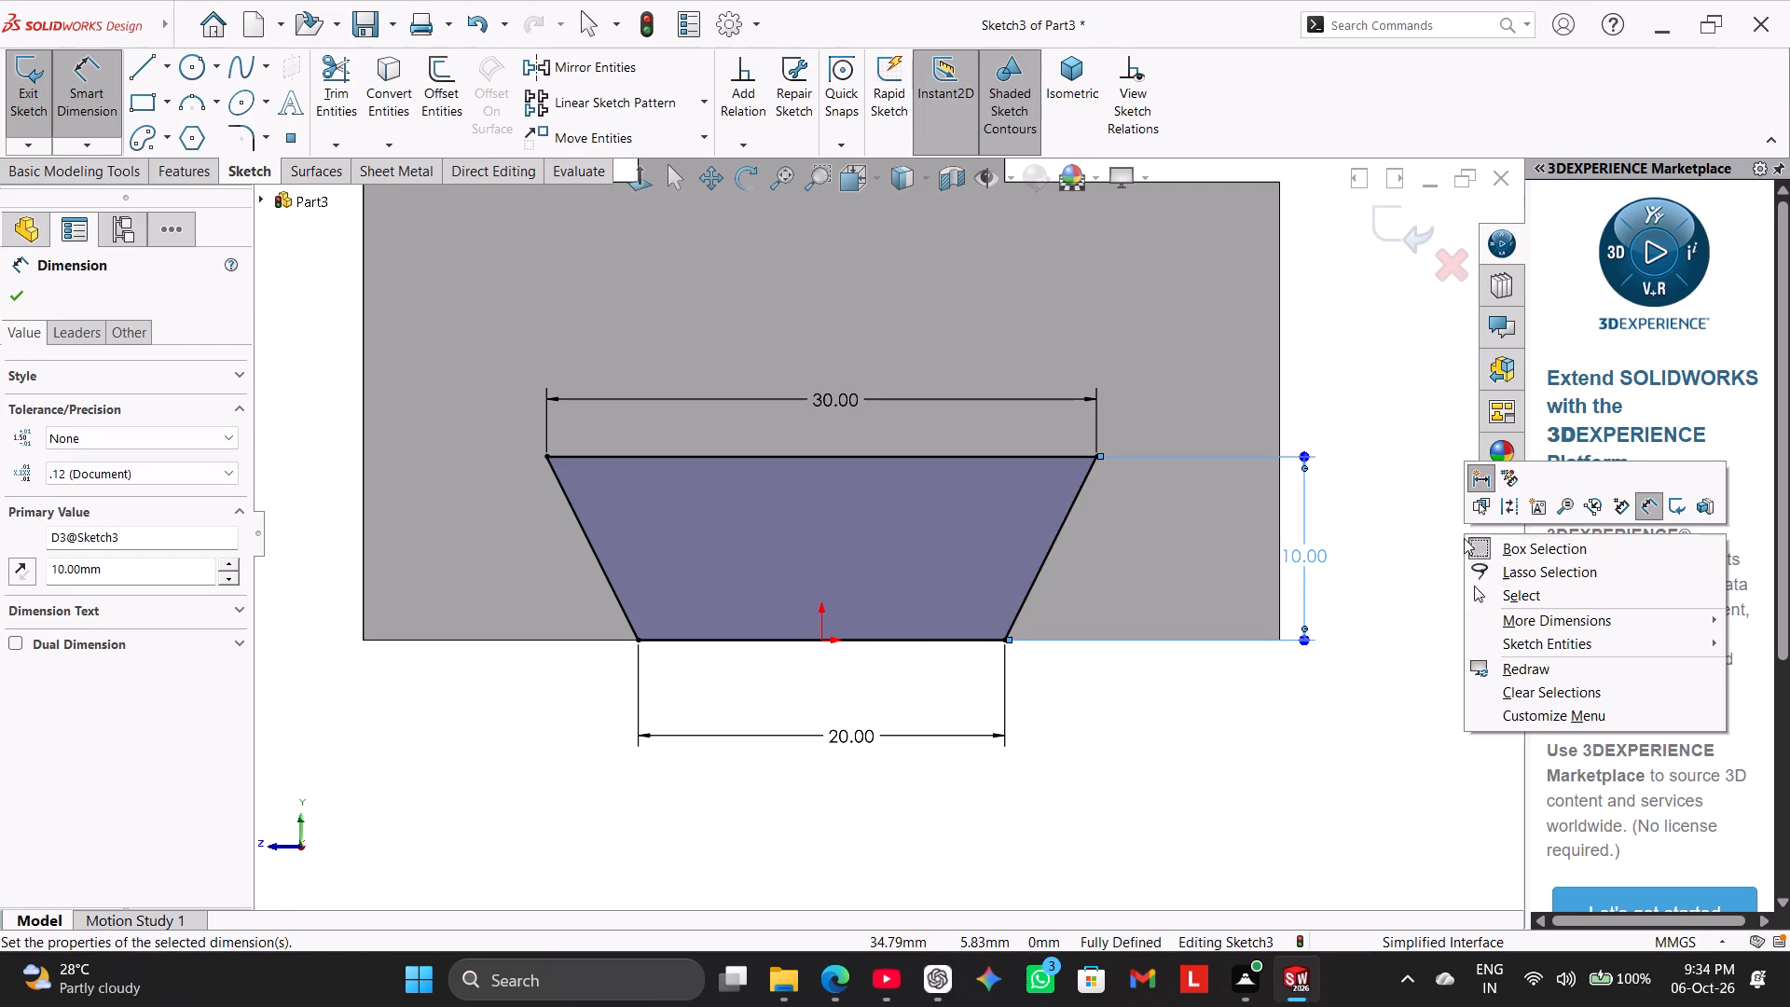
{"action": "left_click", "coordinate": [1504, 595]}
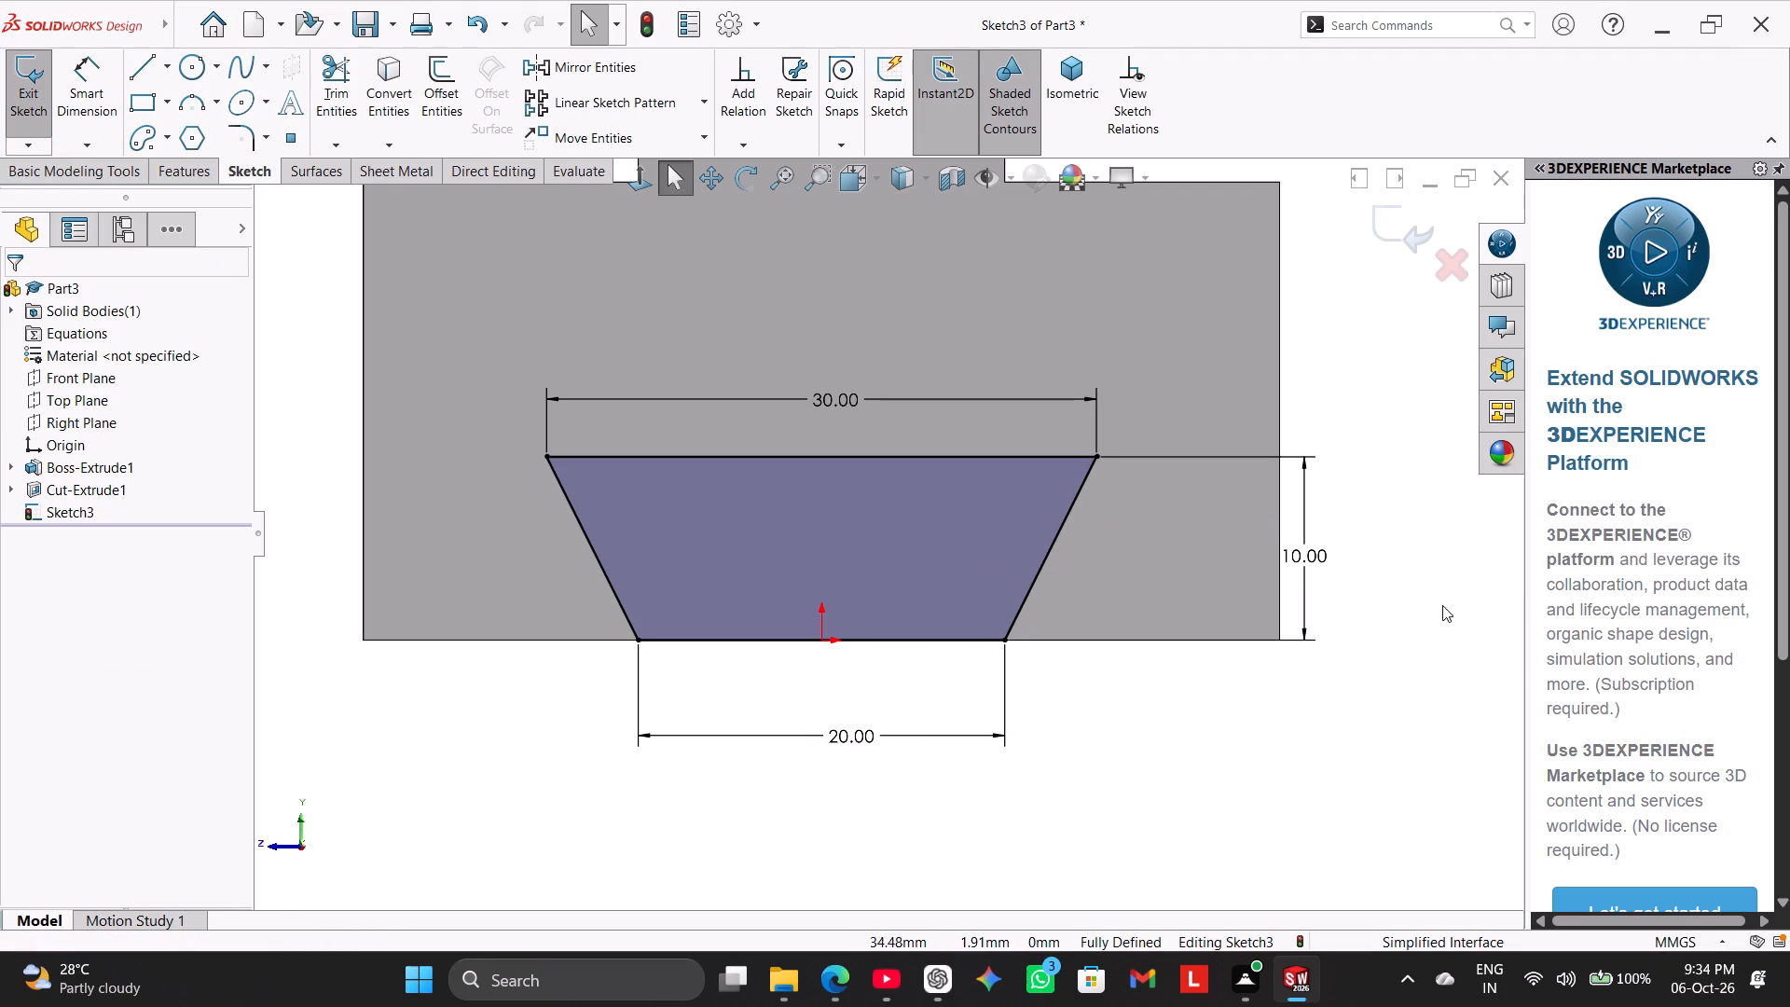
Cut the dovetail profile through the base with an Extruded Cut using the Up To Next end condition, and return to the isometric view.
{"action": "scroll", "coordinate": [1357, 523], "scroll_direction": "up", "scroll_amount": 2}
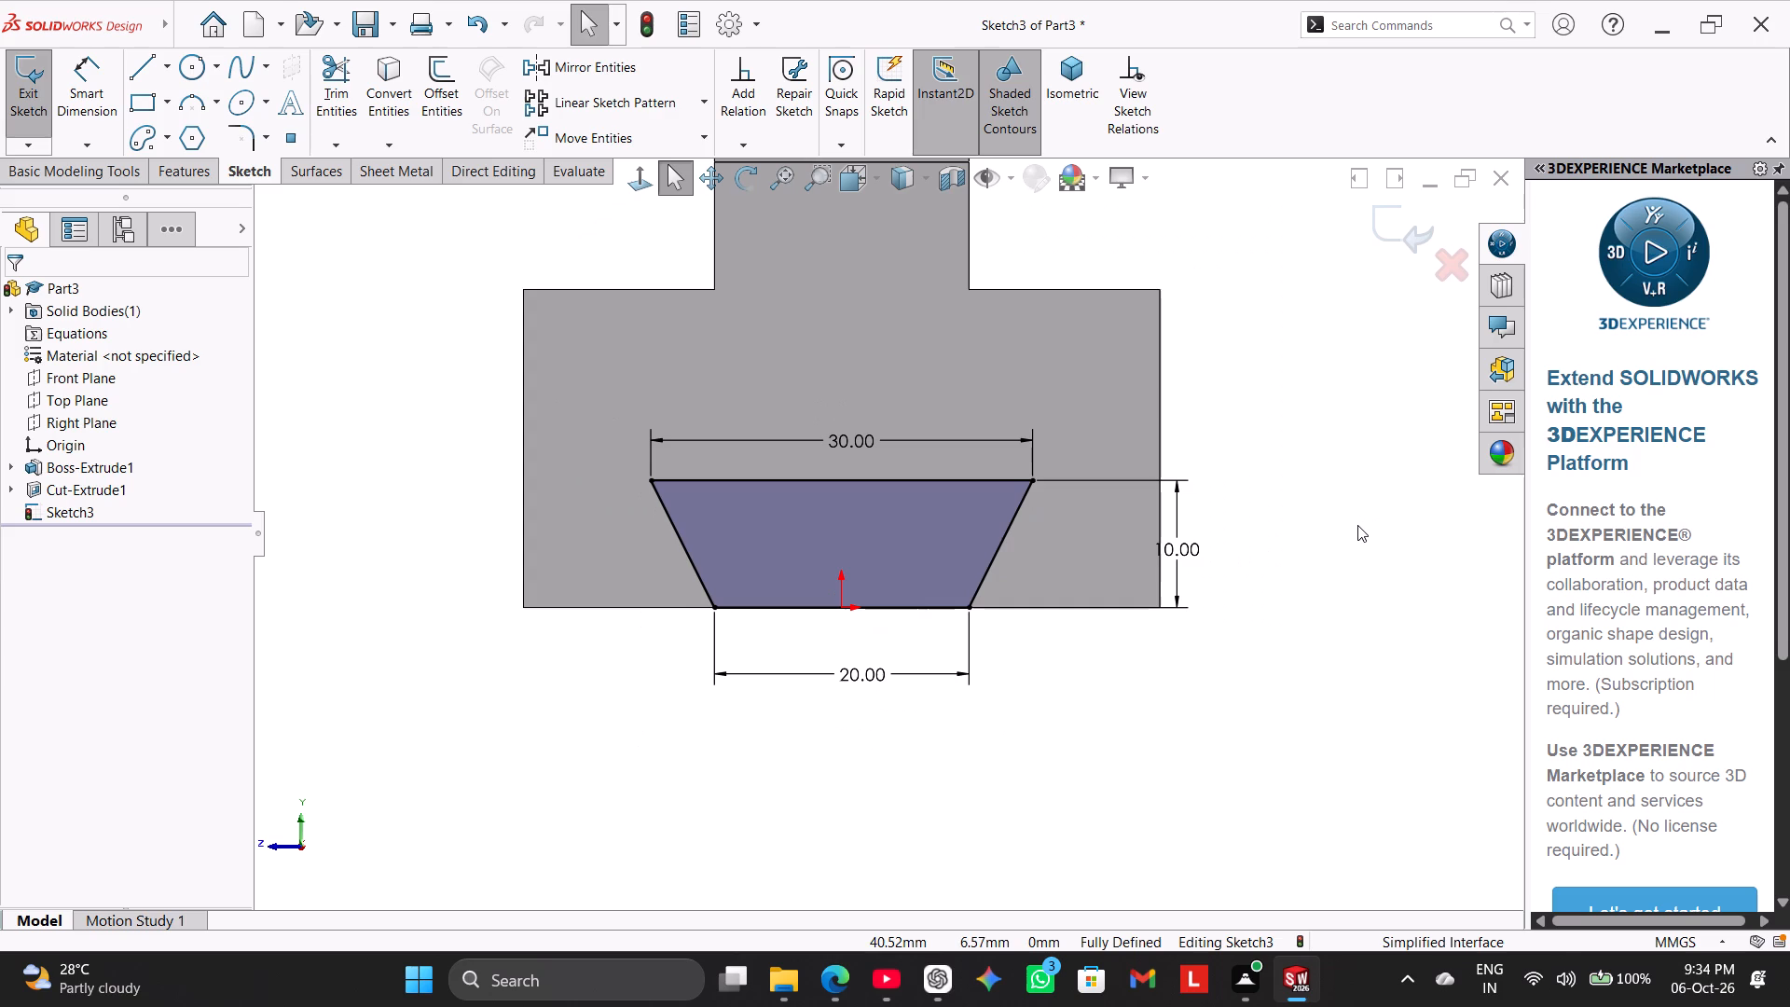
{"action": "middle_click_drag", "start_coordinate": [664, 649], "coordinate": [720, 674]}
{"action": "scroll", "coordinate": [709, 678], "scroll_direction": "up", "scroll_amount": 2}
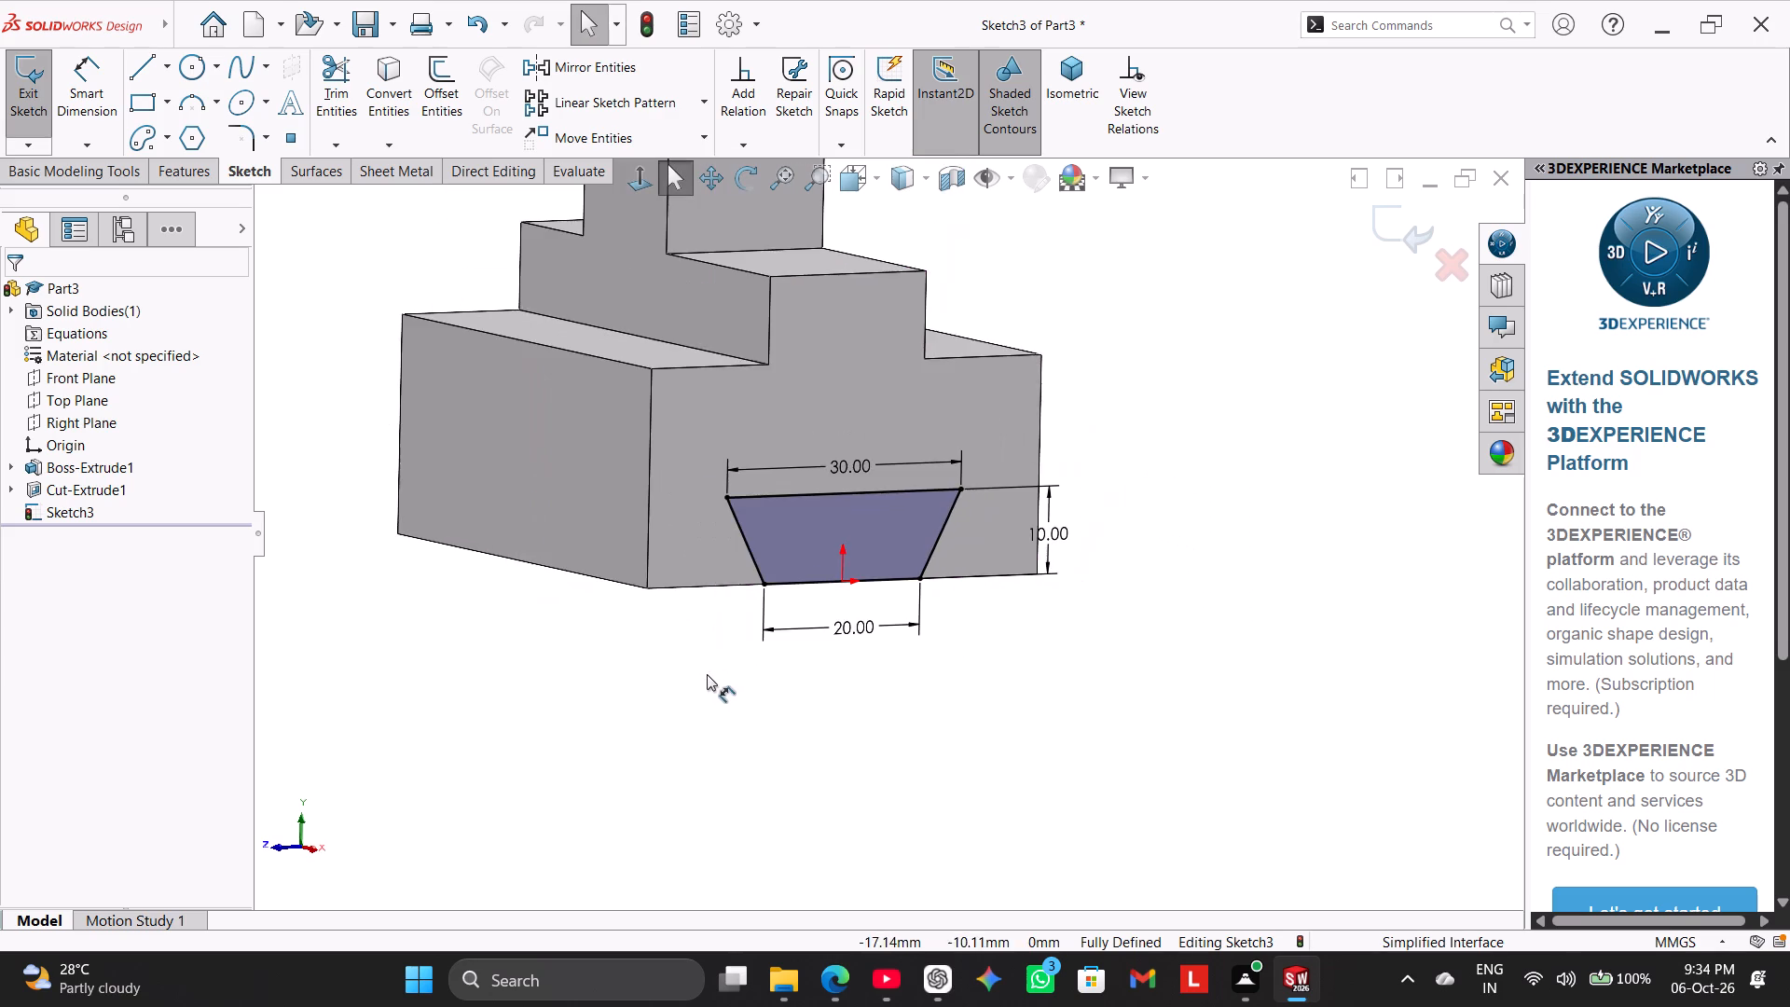
{"action": "scroll", "coordinate": [706, 671], "scroll_direction": "up", "scroll_amount": 2}
{"action": "left_click", "coordinate": [194, 177]}
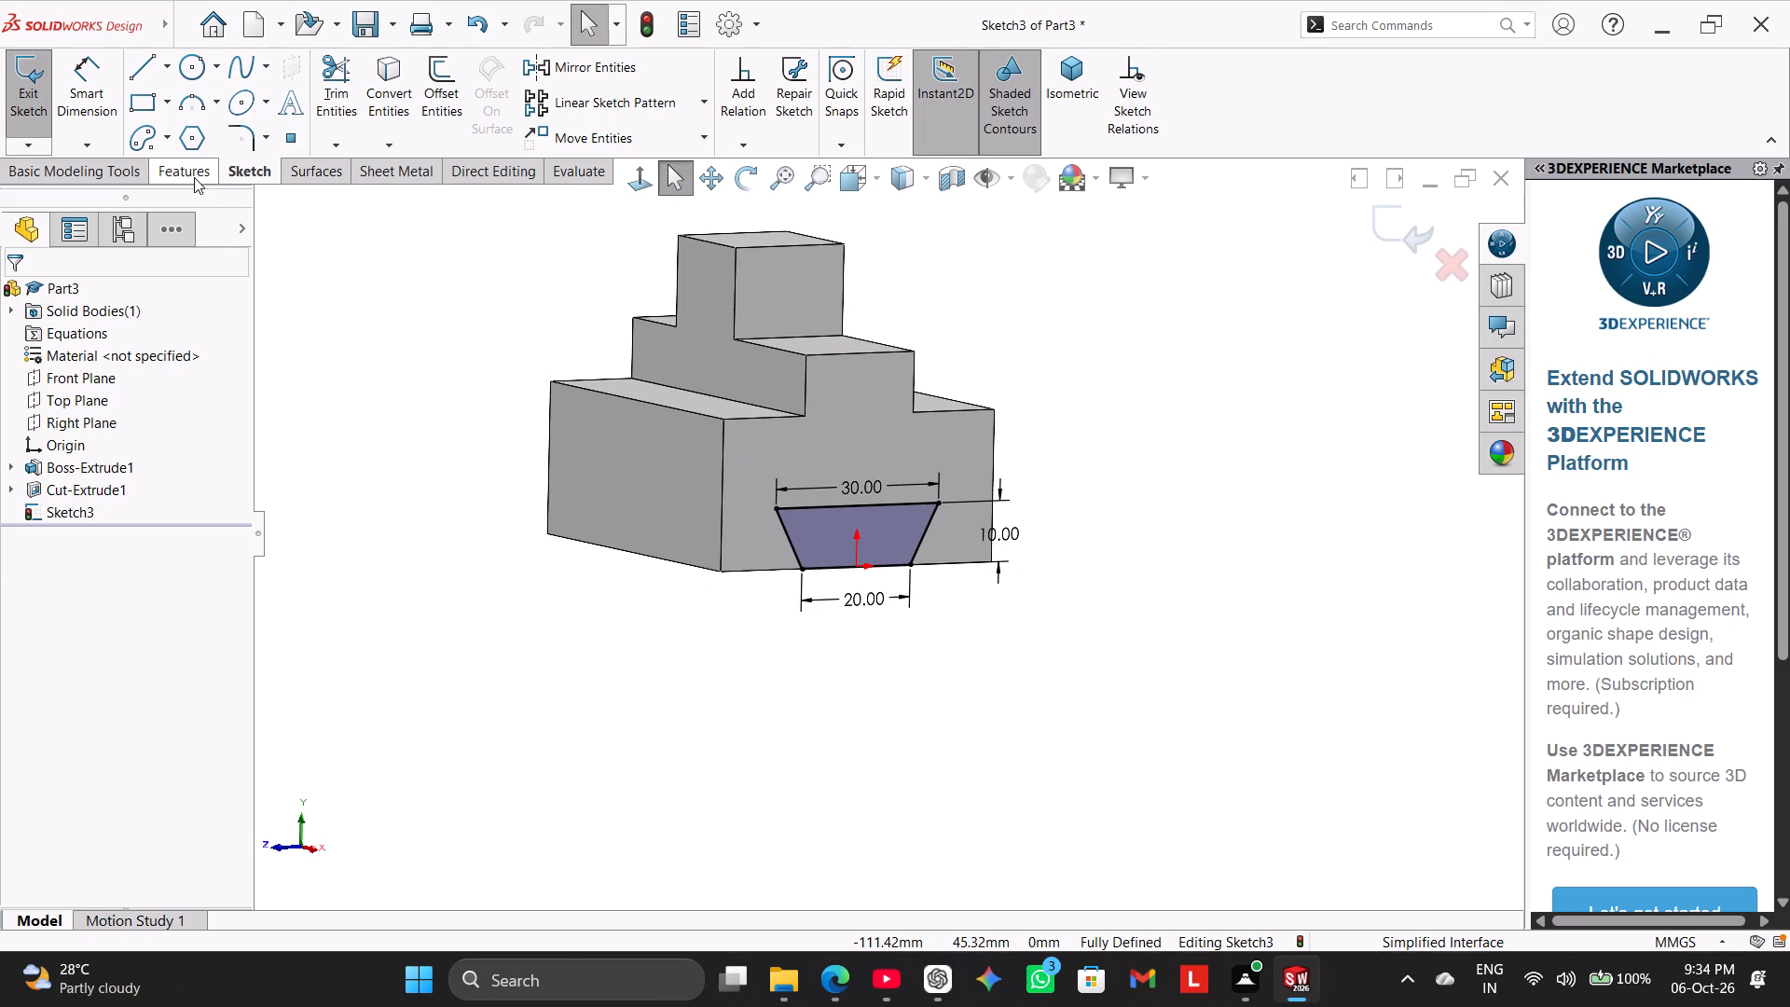
{"action": "left_click", "coordinate": [340, 95]}
{"action": "middle_click_drag", "start_coordinate": [392, 408], "coordinate": [413, 438]}
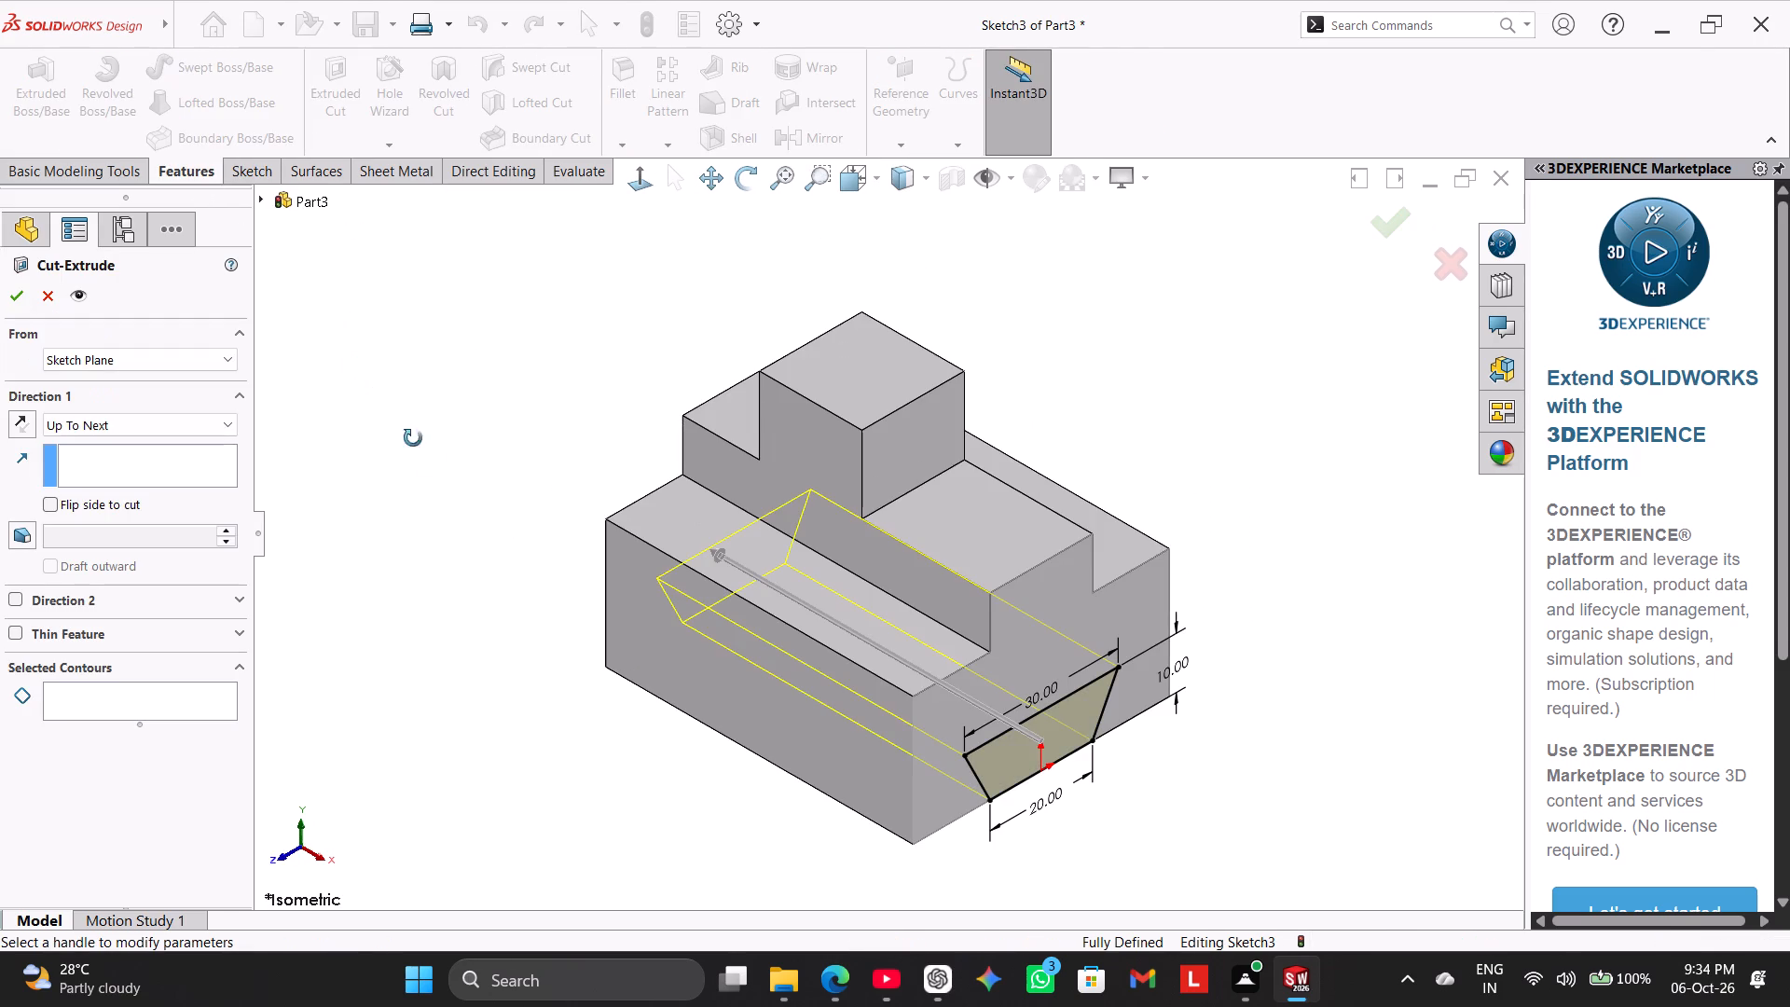
{"action": "middle_click_drag", "start_coordinate": [413, 438], "coordinate": [453, 503]}
{"action": "left_click", "coordinate": [16, 290]}
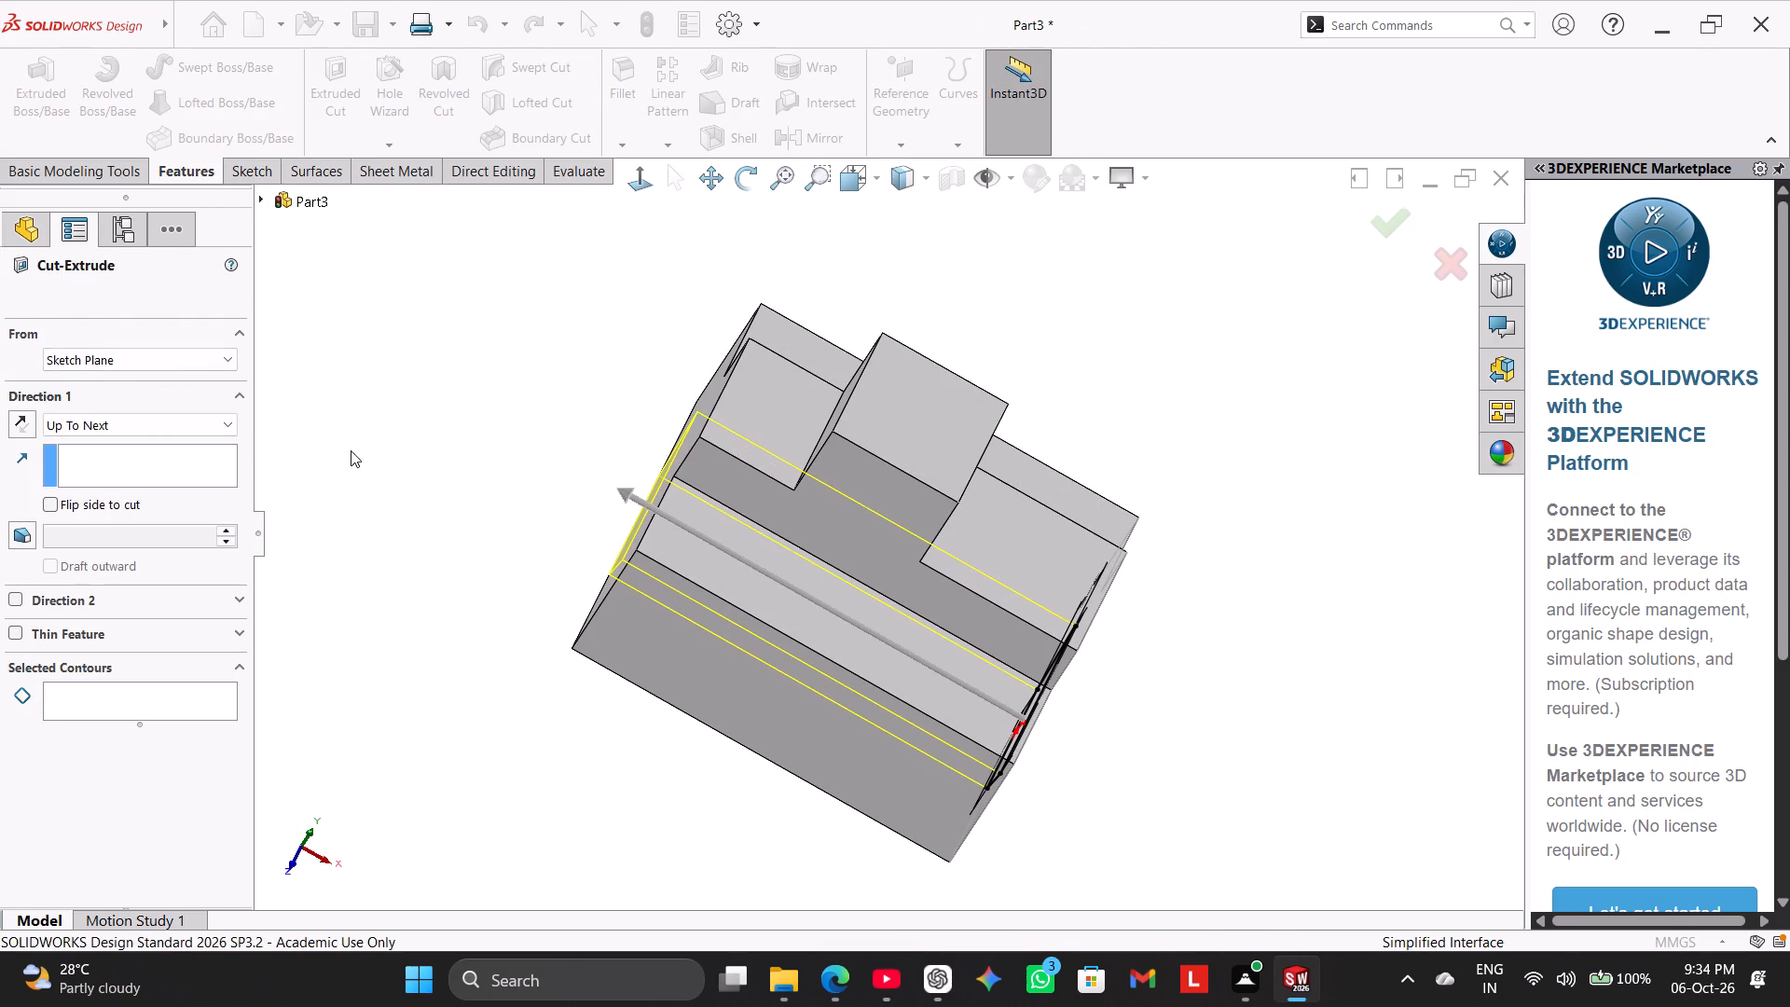
{"action": "right_click_drag", "start_coordinate": [364, 473], "coordinate": [554, 366]}
{"action": "left_click", "coordinate": [439, 452]}
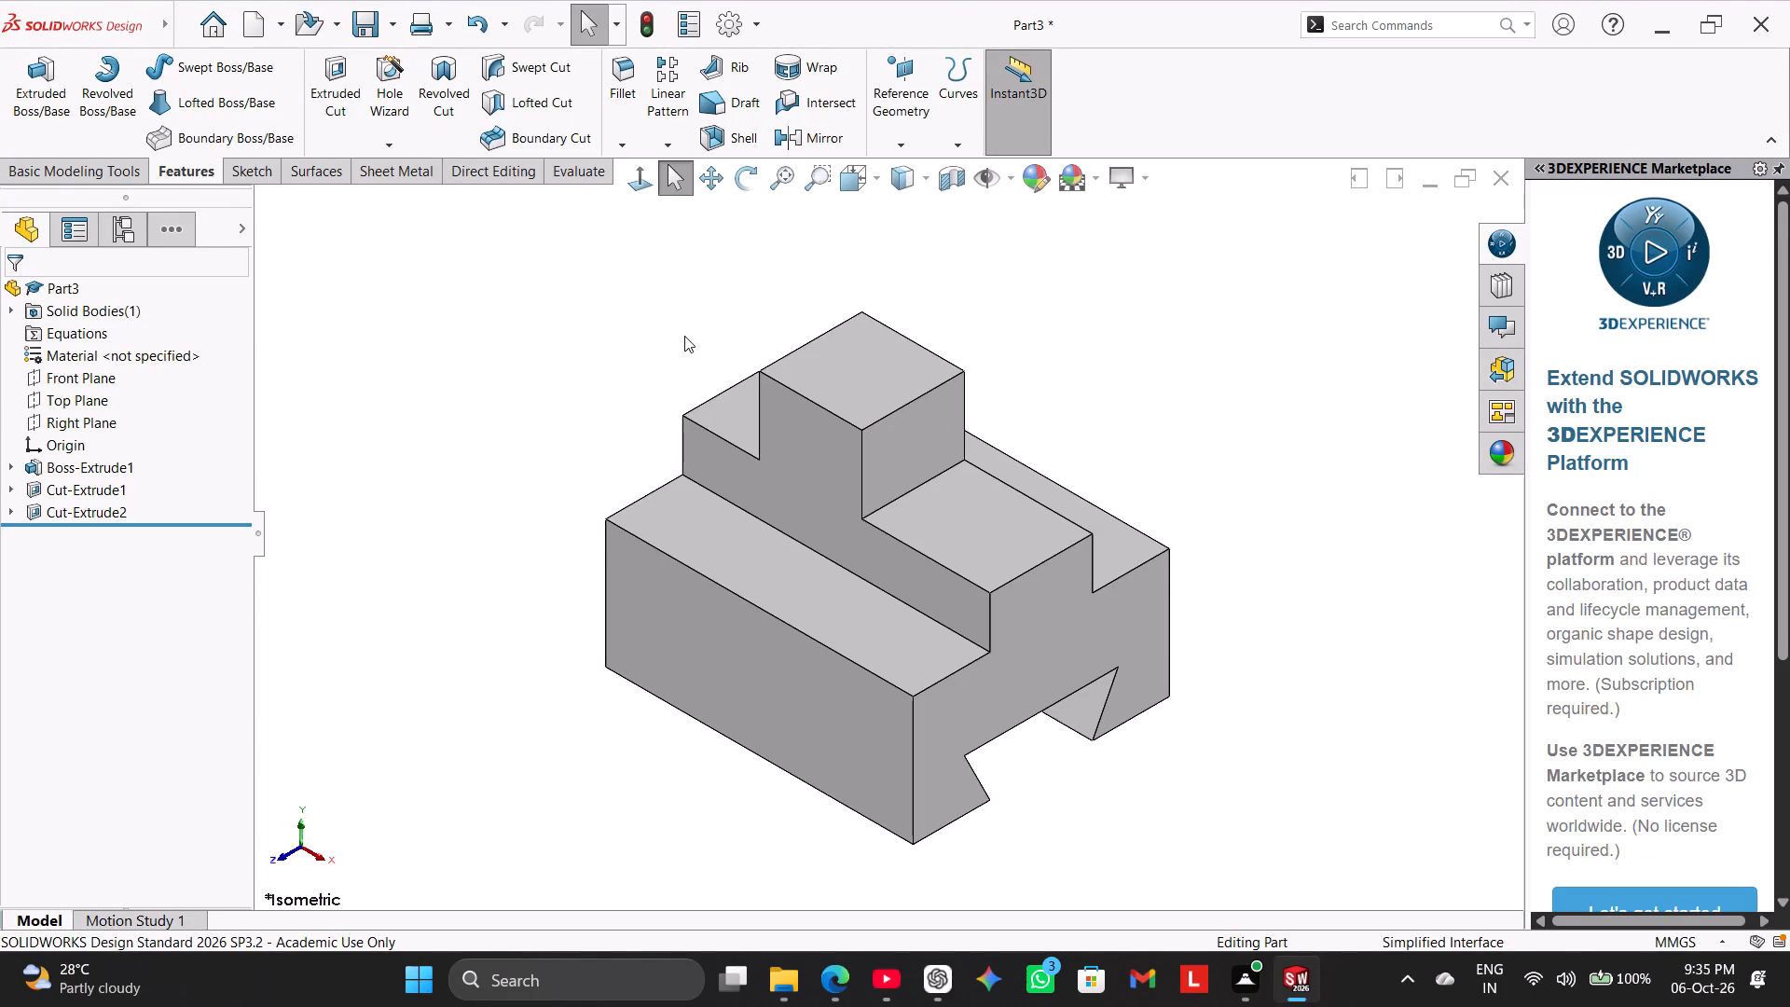
Save the part as Tiered Locking Block in the Work folder.
{"action": "left_click", "coordinate": [365, 4]}
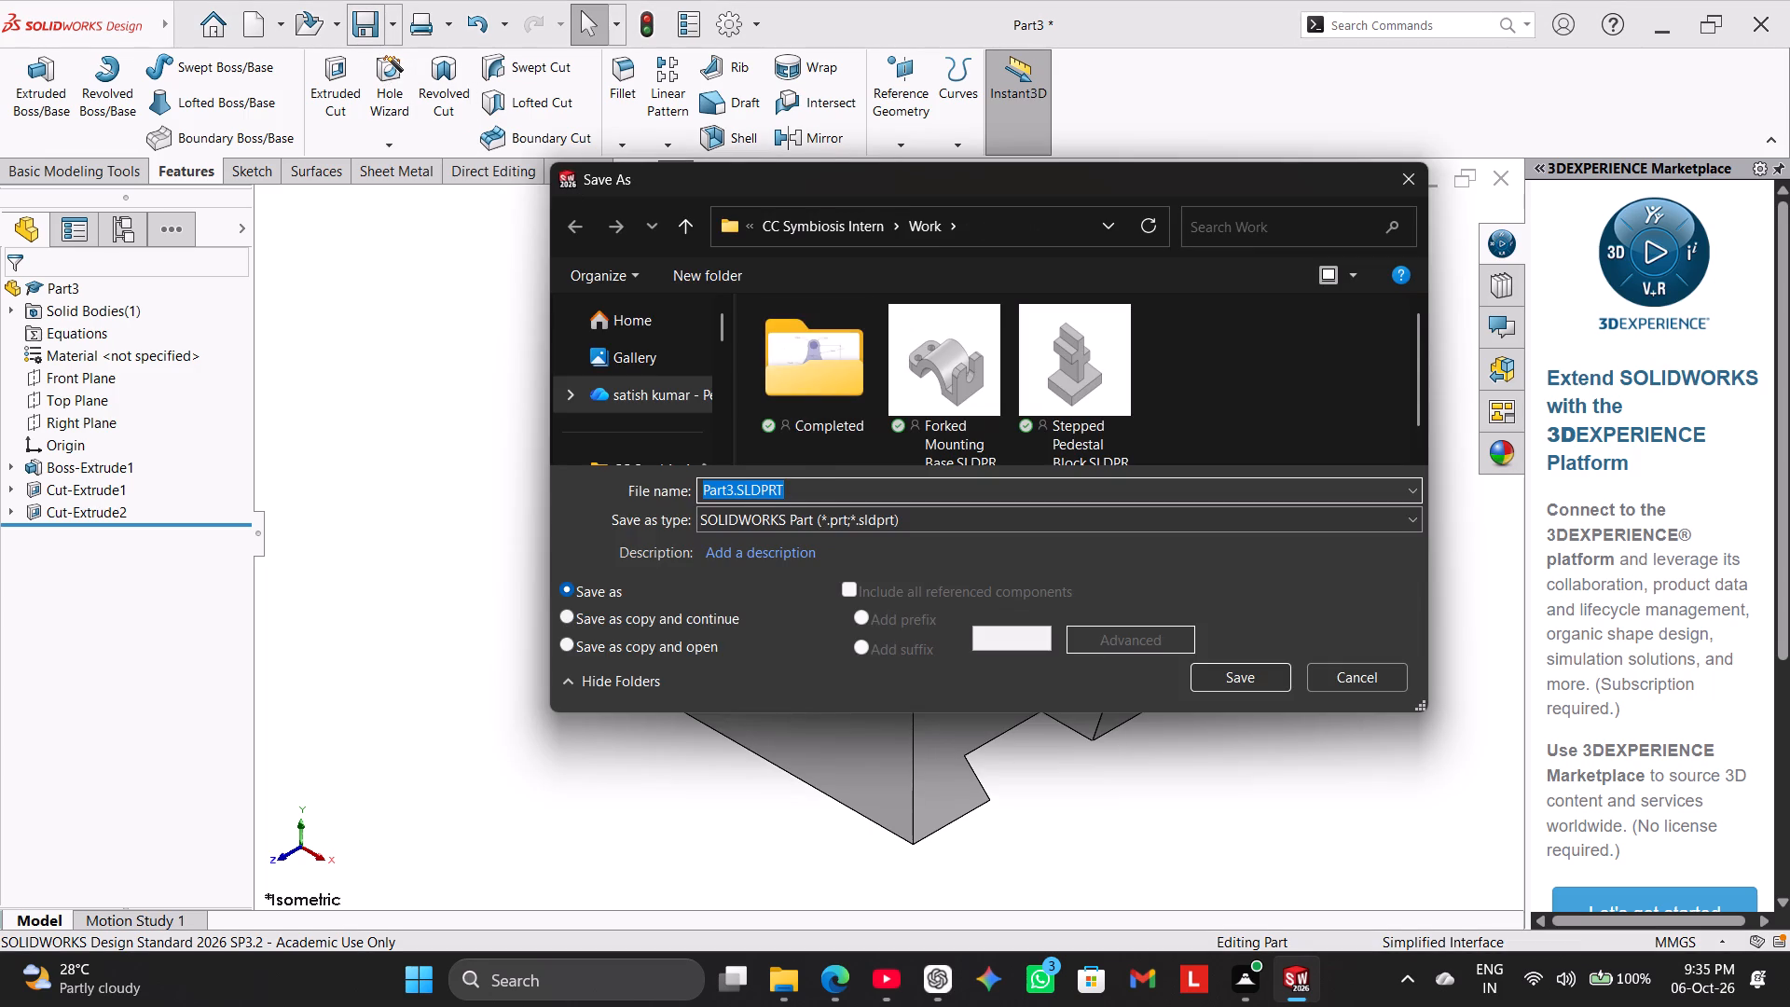
{"action": "key", "text": "ctrl+v"}
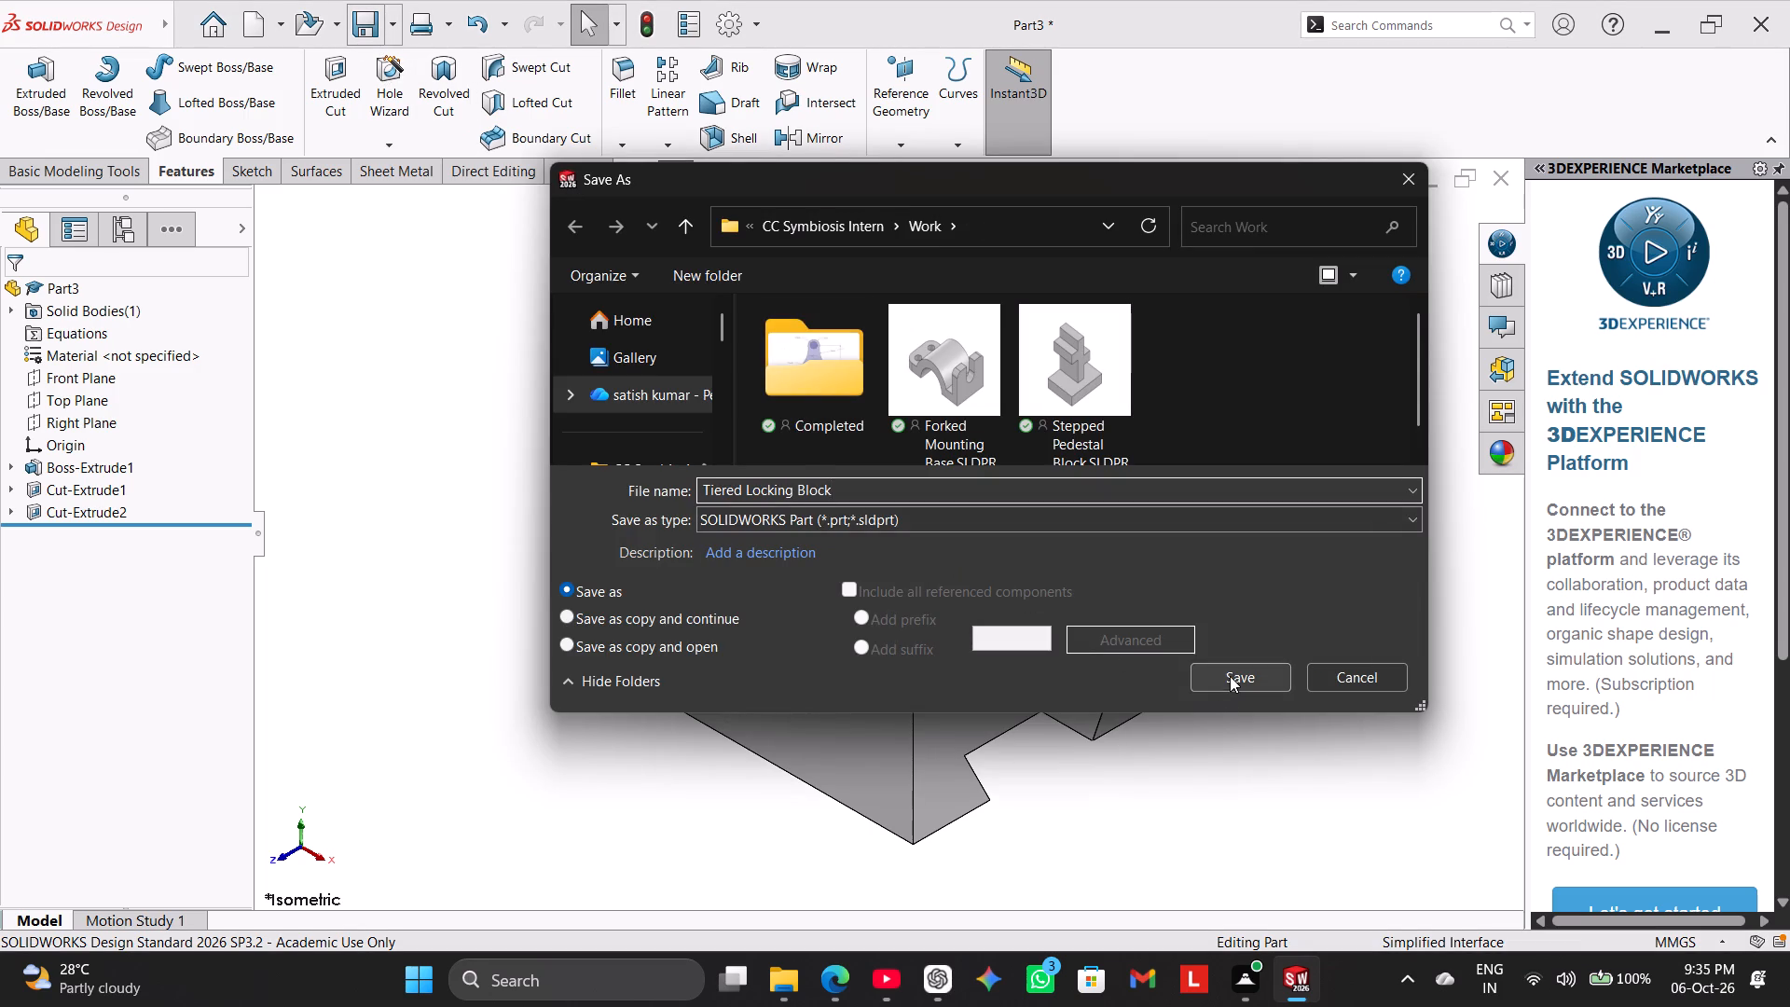
{"action": "left_click", "coordinate": [1230, 676]}
Save a PDF version of the part as Tiered Locking Block.pdf in the Work folder.
{"action": "left_click", "coordinate": [390, 19]}
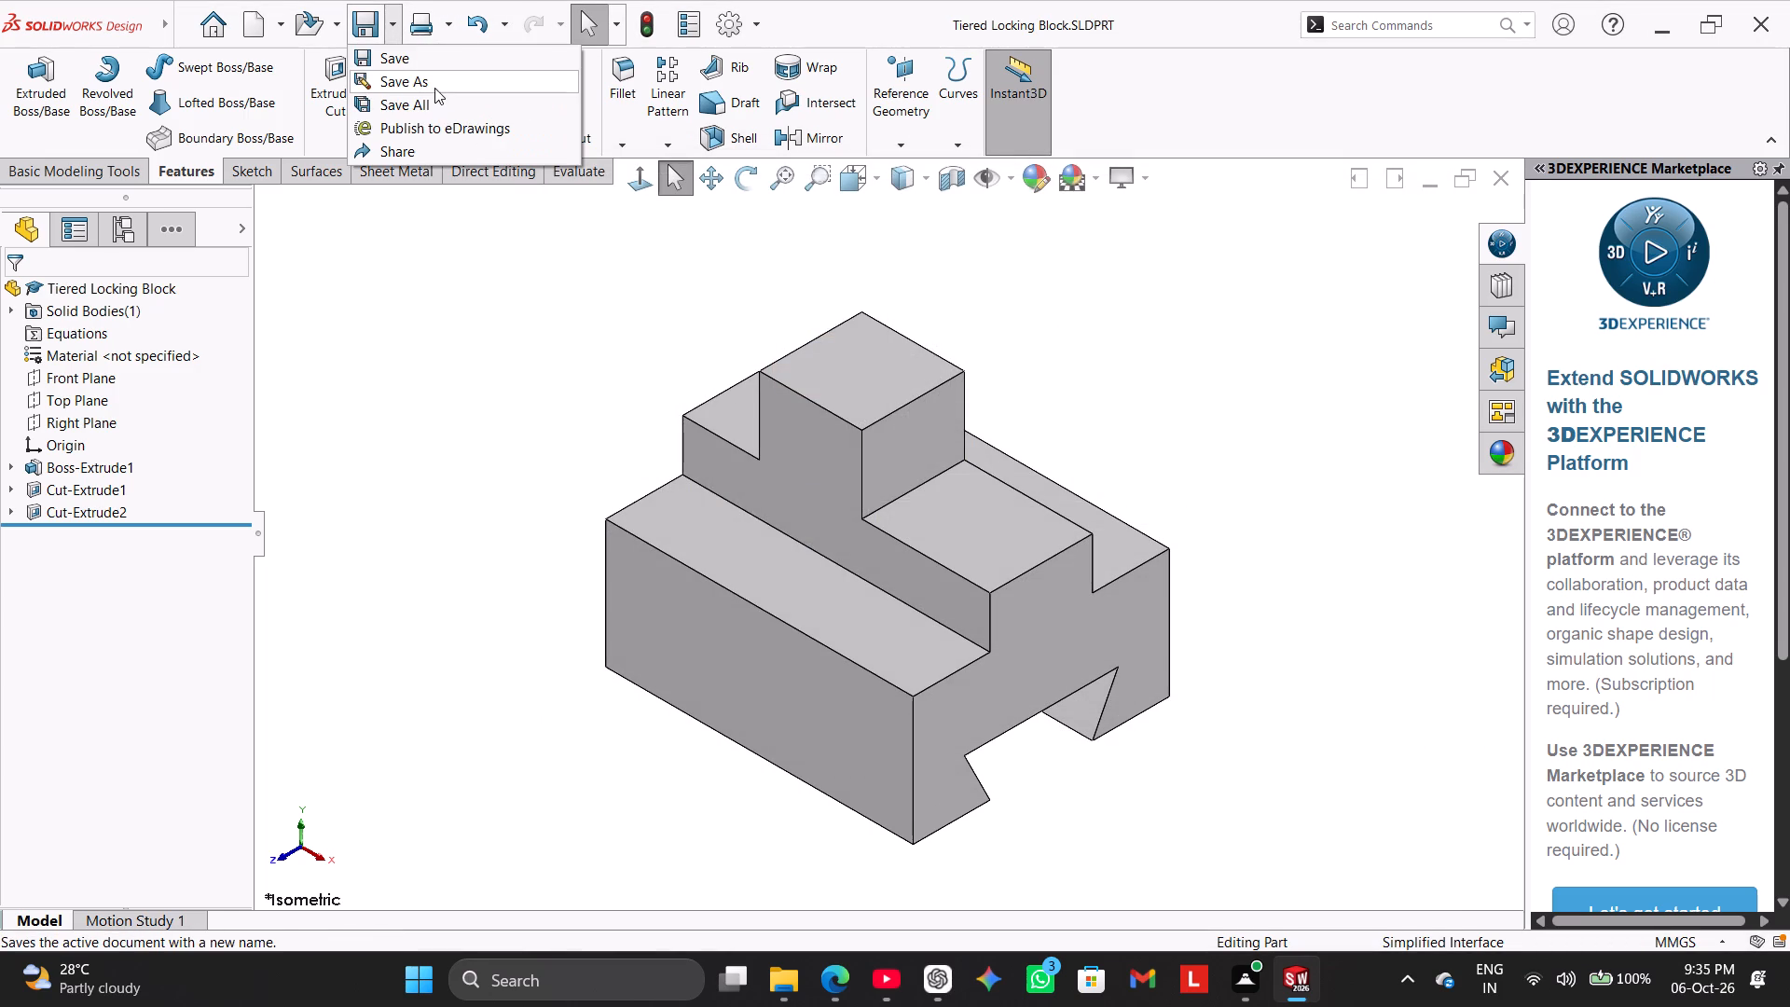
{"action": "left_click", "coordinate": [434, 83]}
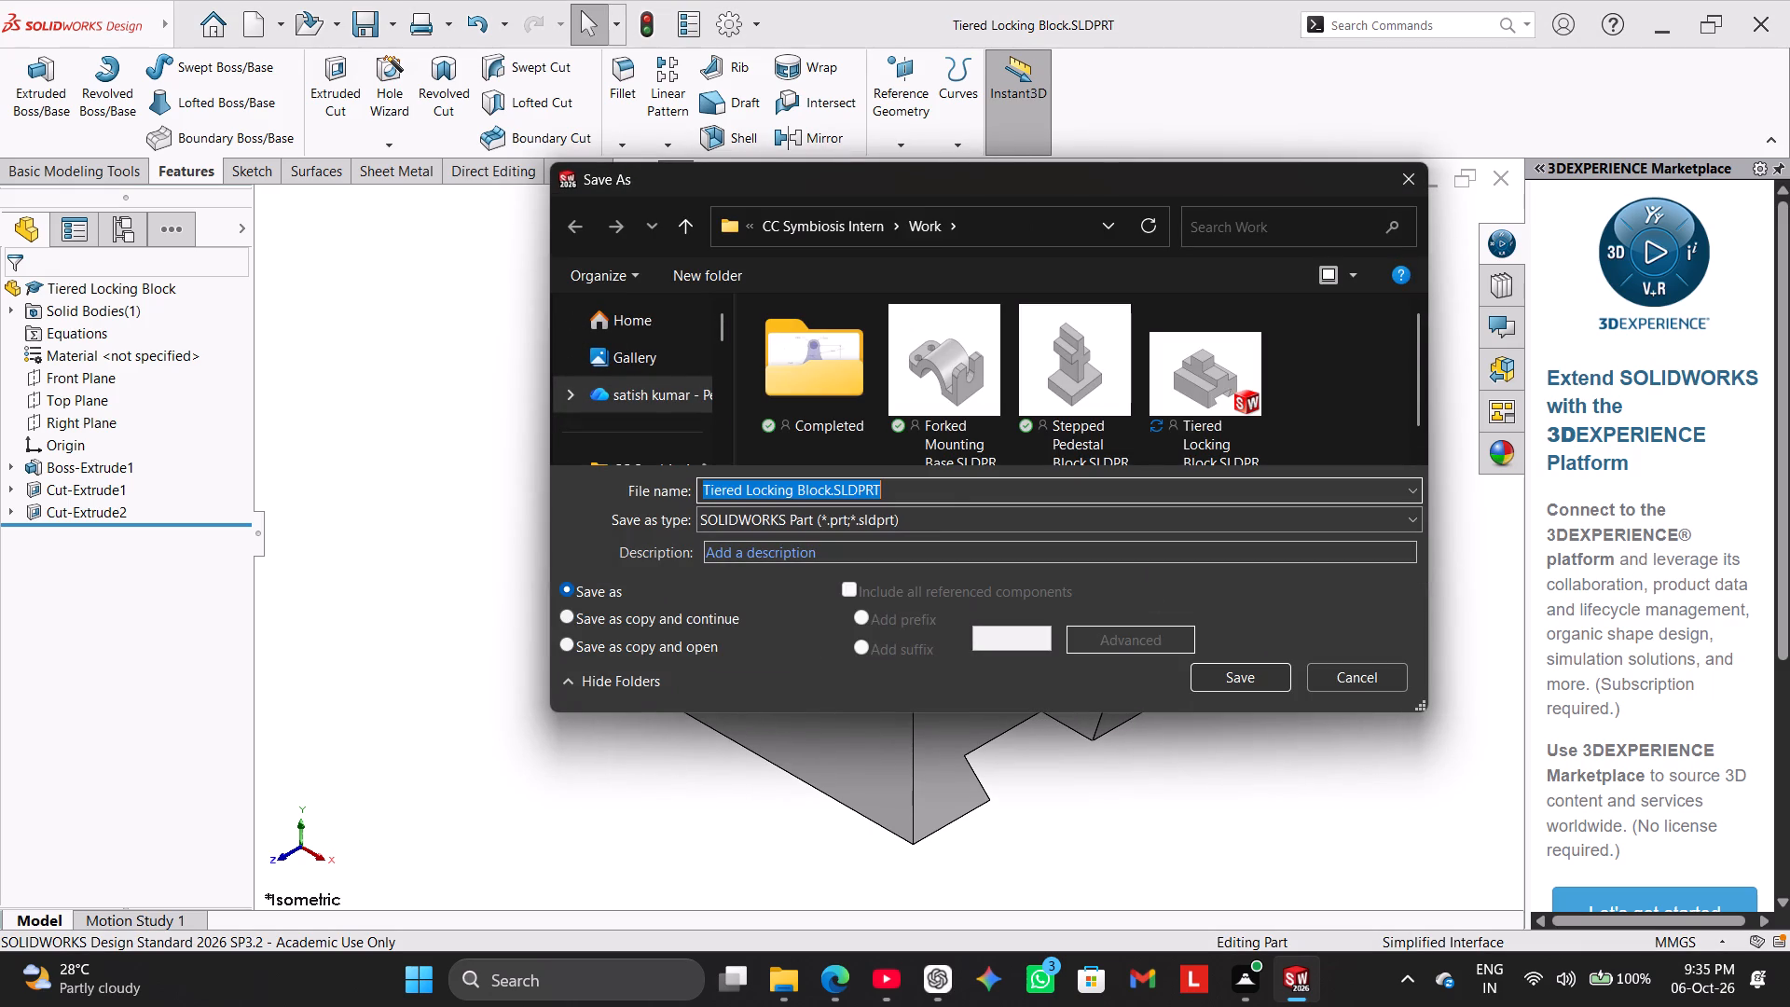
{"action": "left_click", "coordinate": [933, 526]}
{"action": "left_click", "coordinate": [998, 184]}
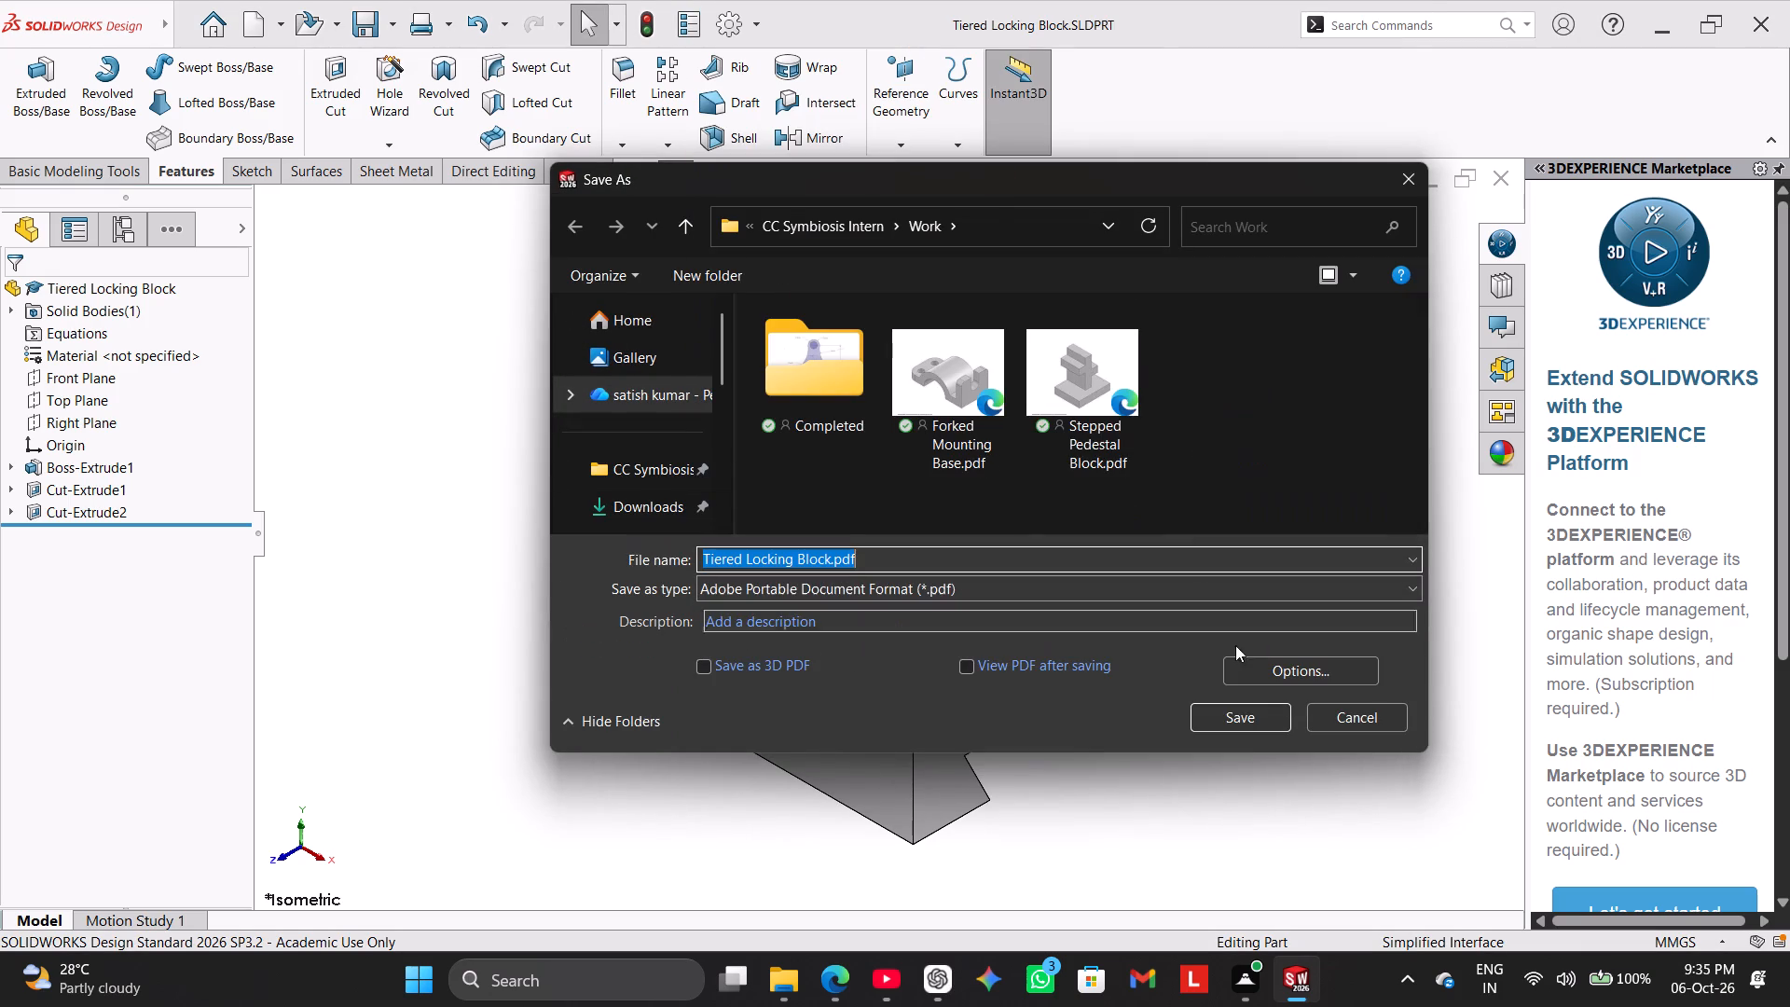
{"action": "left_click", "coordinate": [1245, 713]}
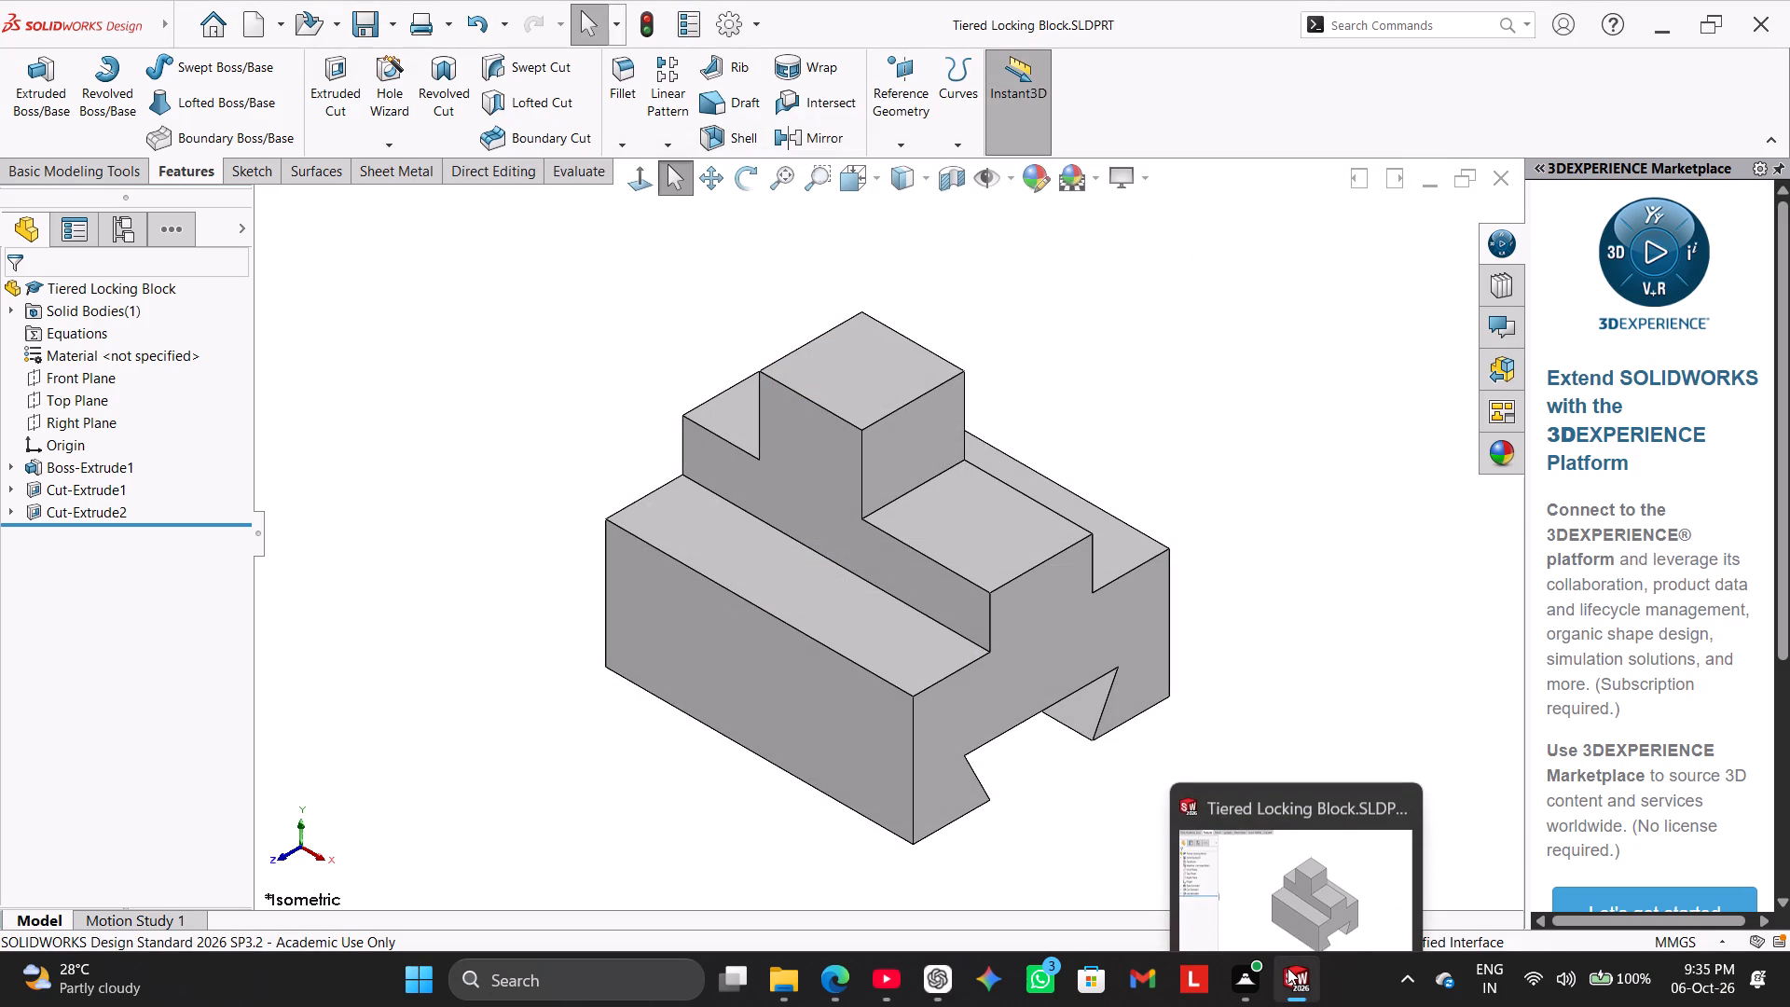